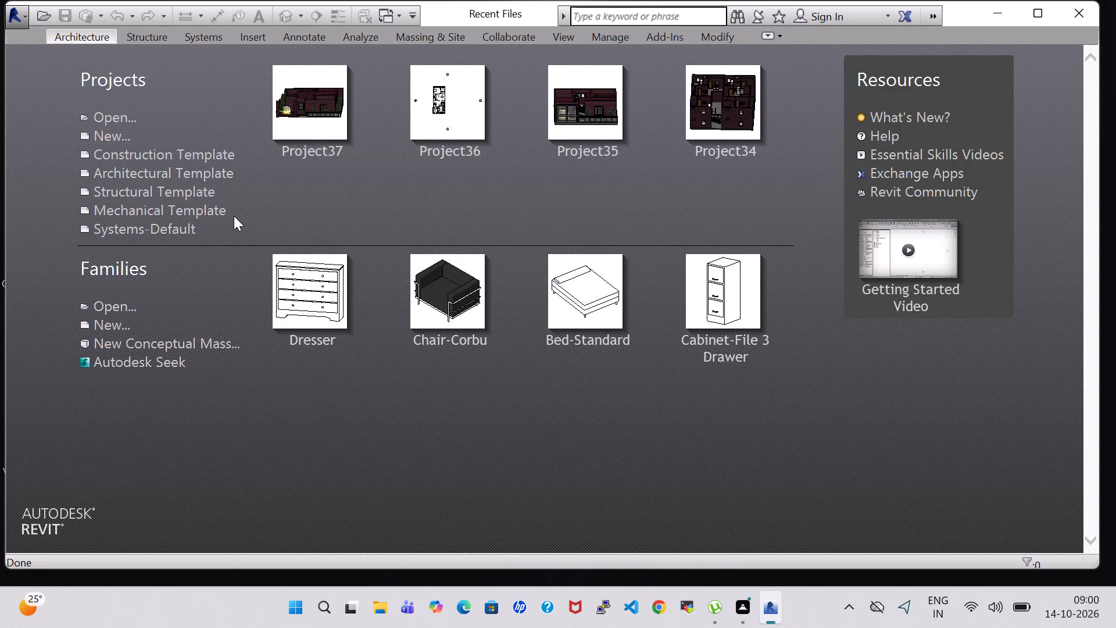
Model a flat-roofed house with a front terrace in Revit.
Create a new project from the Architectural Template.
click(114, 137)
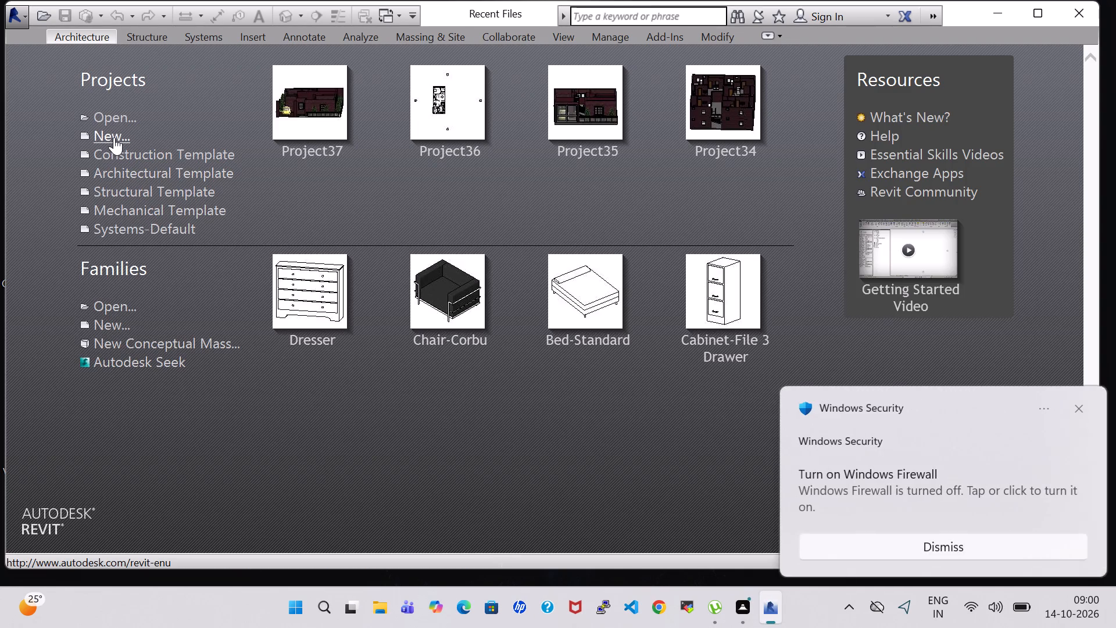
click(552, 260)
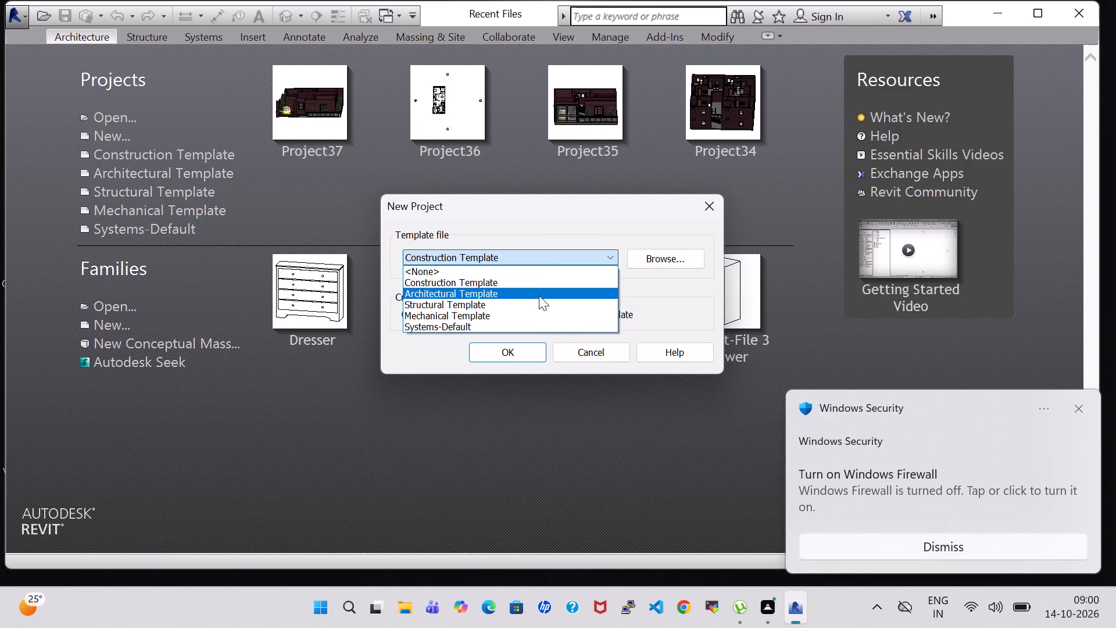
click(539, 295)
click(1079, 407)
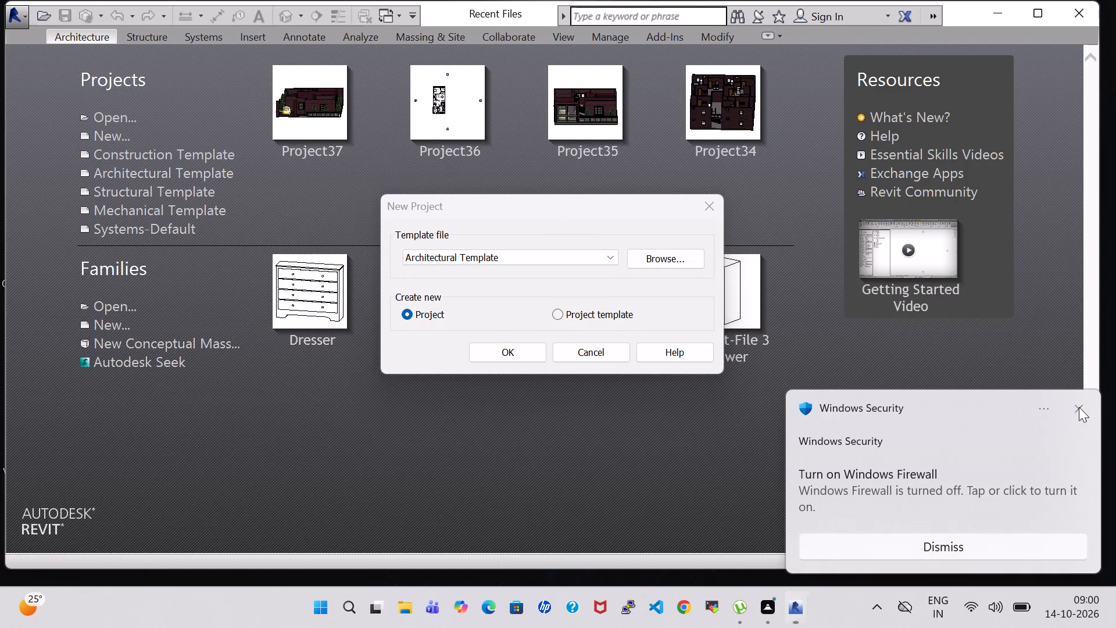
click(500, 351)
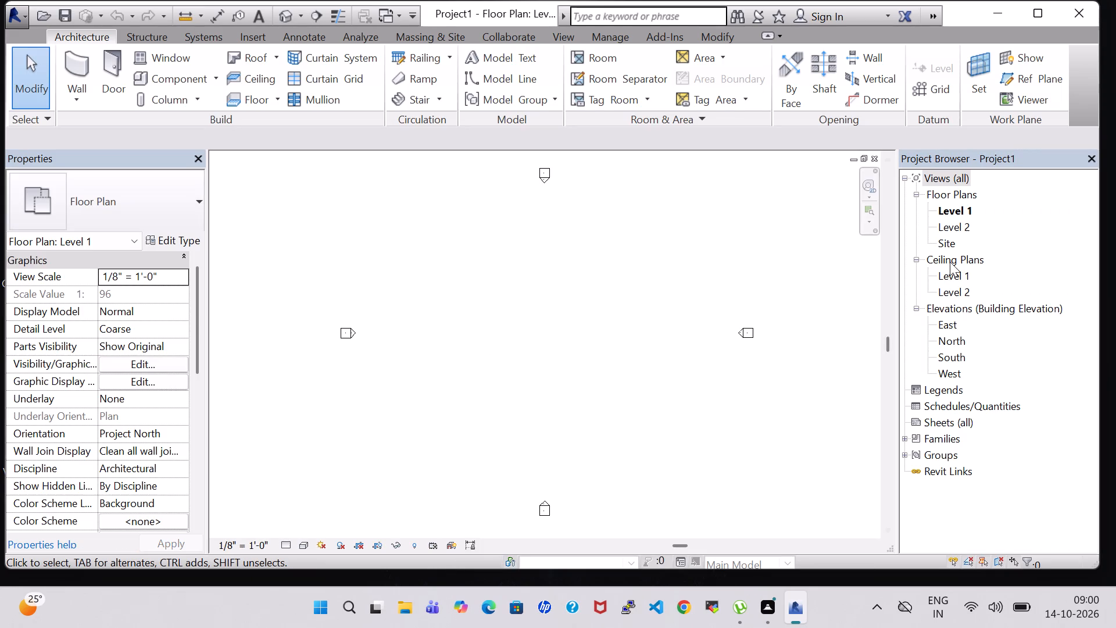
Draw a closed rectangle of Generic - 8" walls on Level 1, 10' high, 25' wide and 60' long.
click(66, 69)
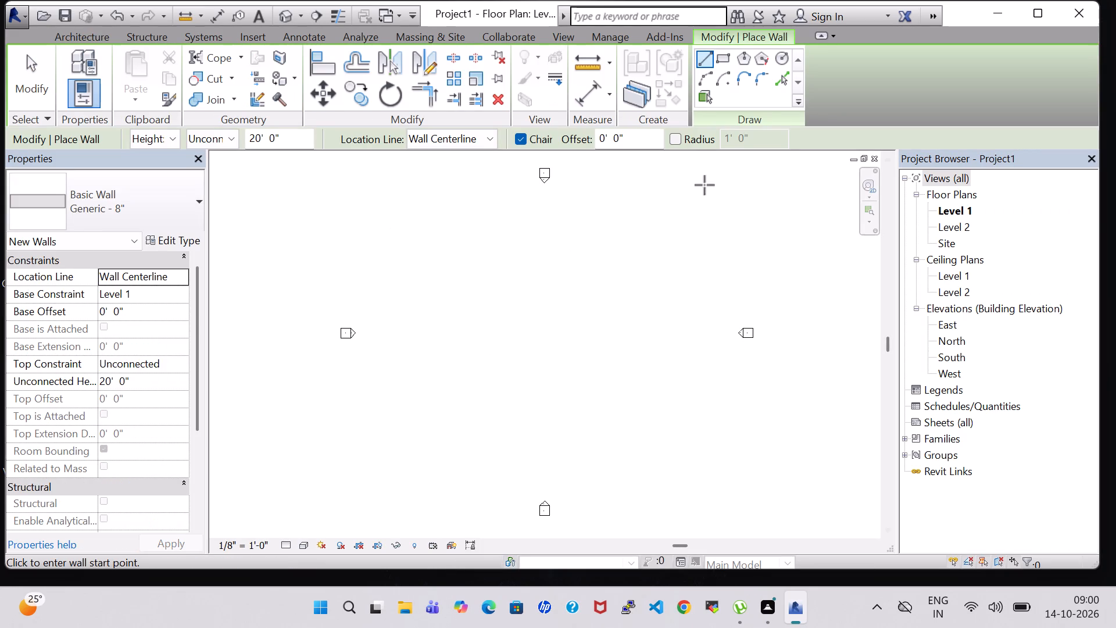
click(254, 143)
key(BackSpace)
key(1)
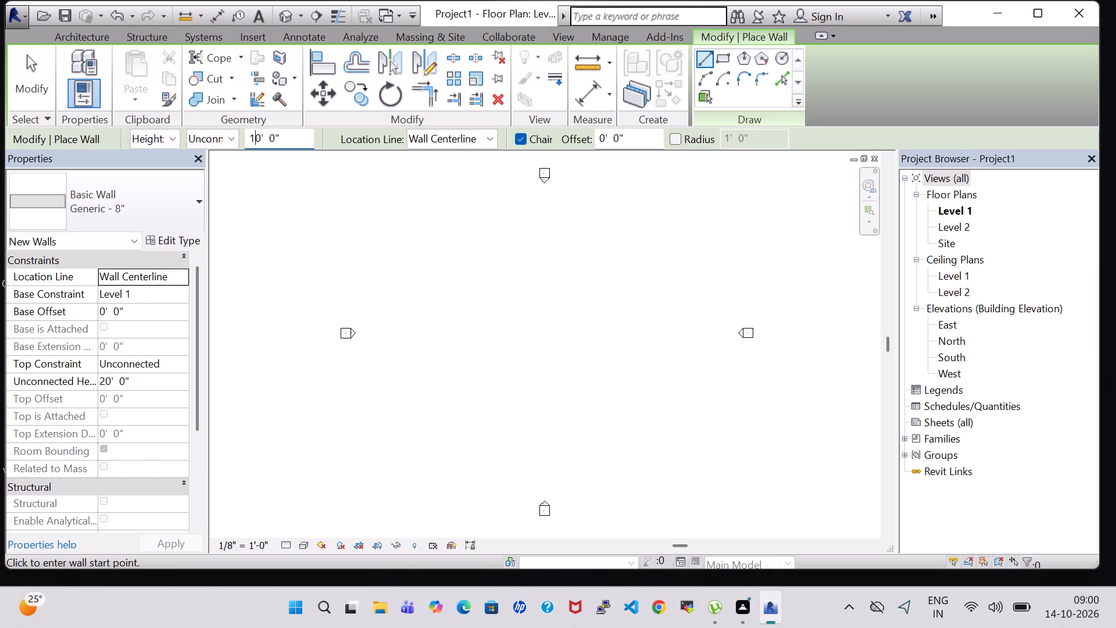
key(Return)
click(74, 43)
click(69, 53)
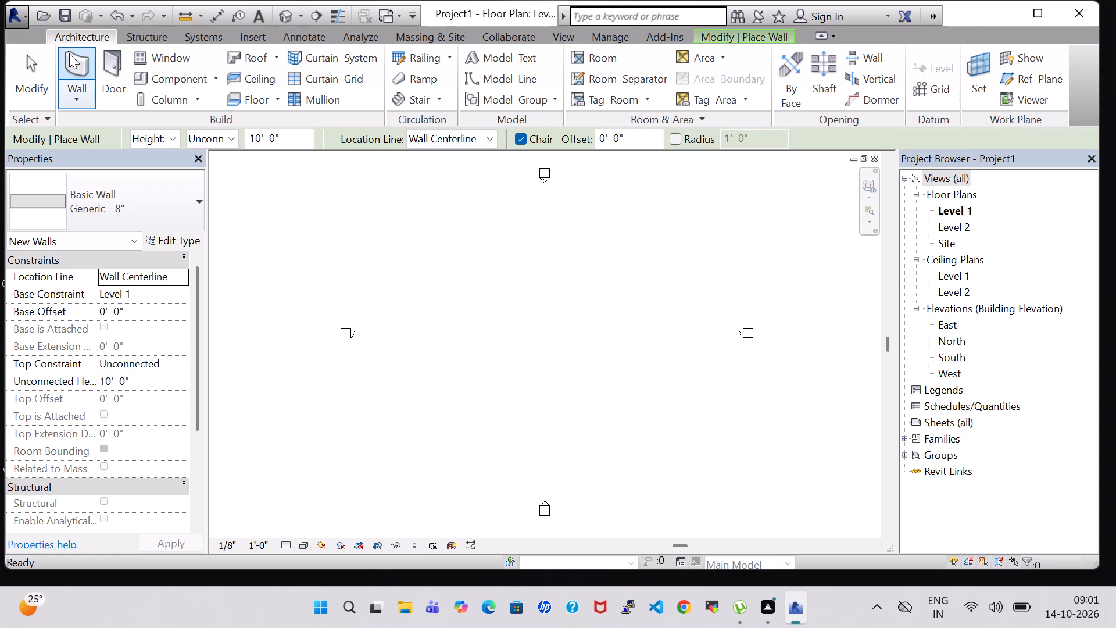
click(427, 261)
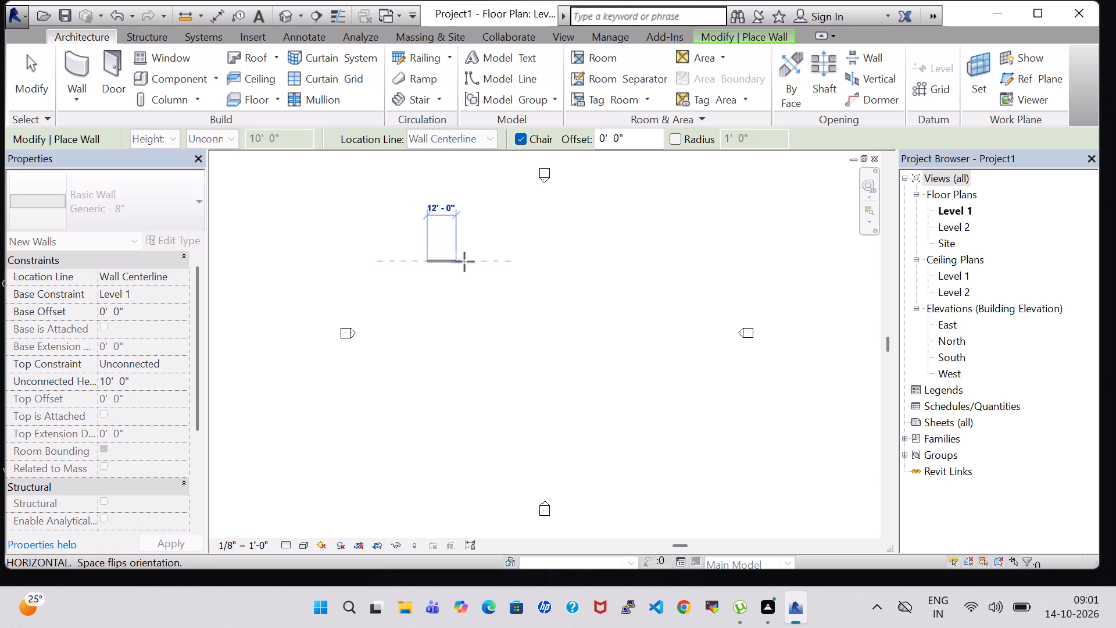
text(25)
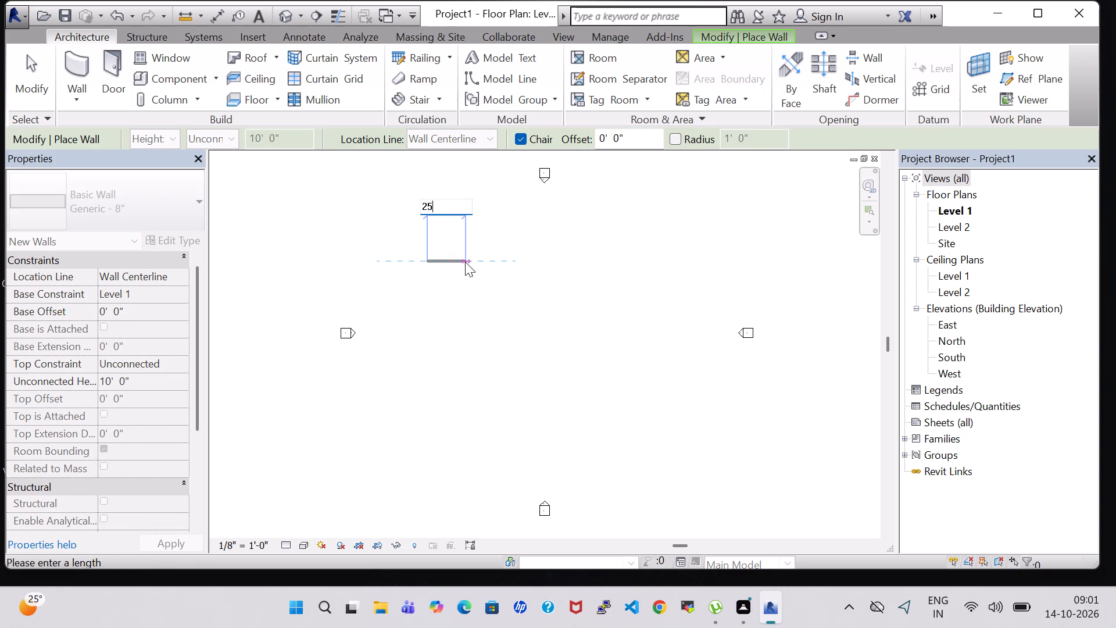
key(Return)
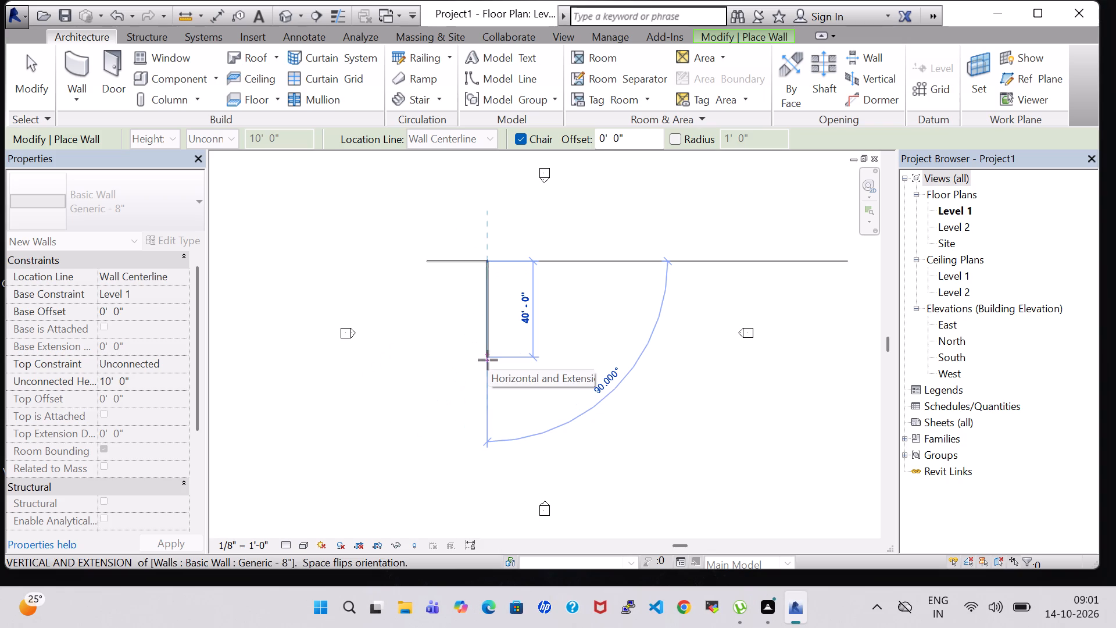
text(60;)
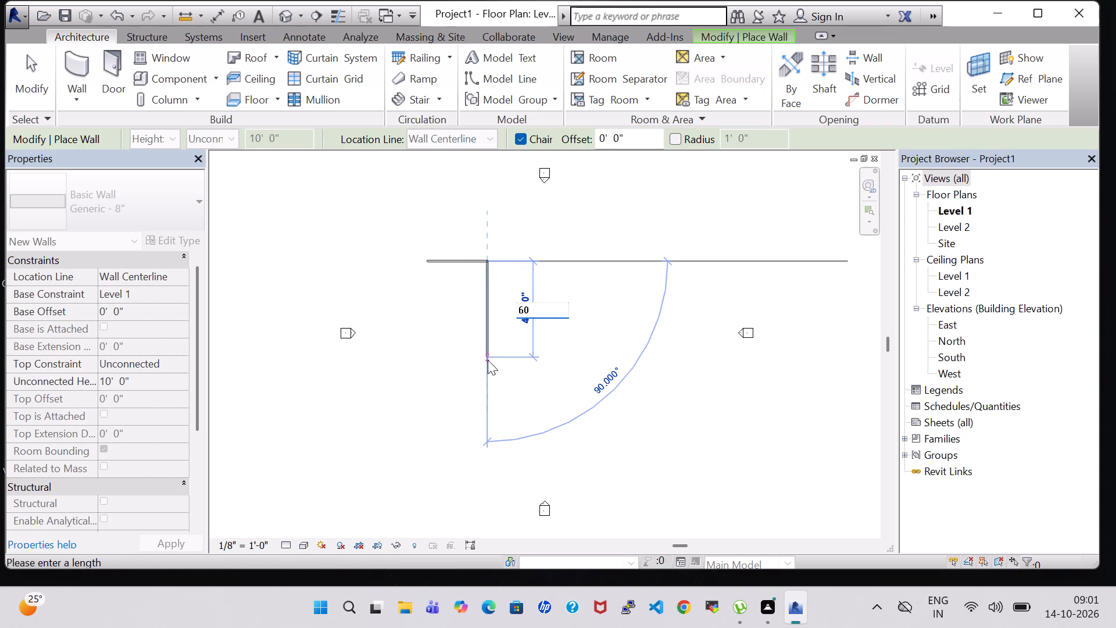
key(BackSpace)
key(apostrophe)
key(Return)
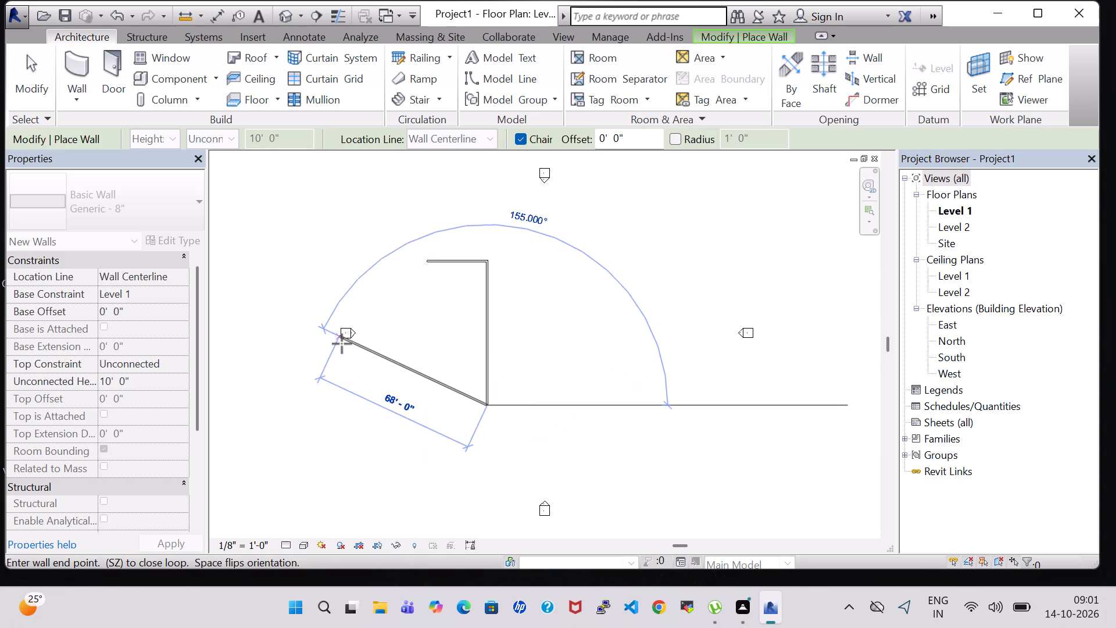
click(425, 405)
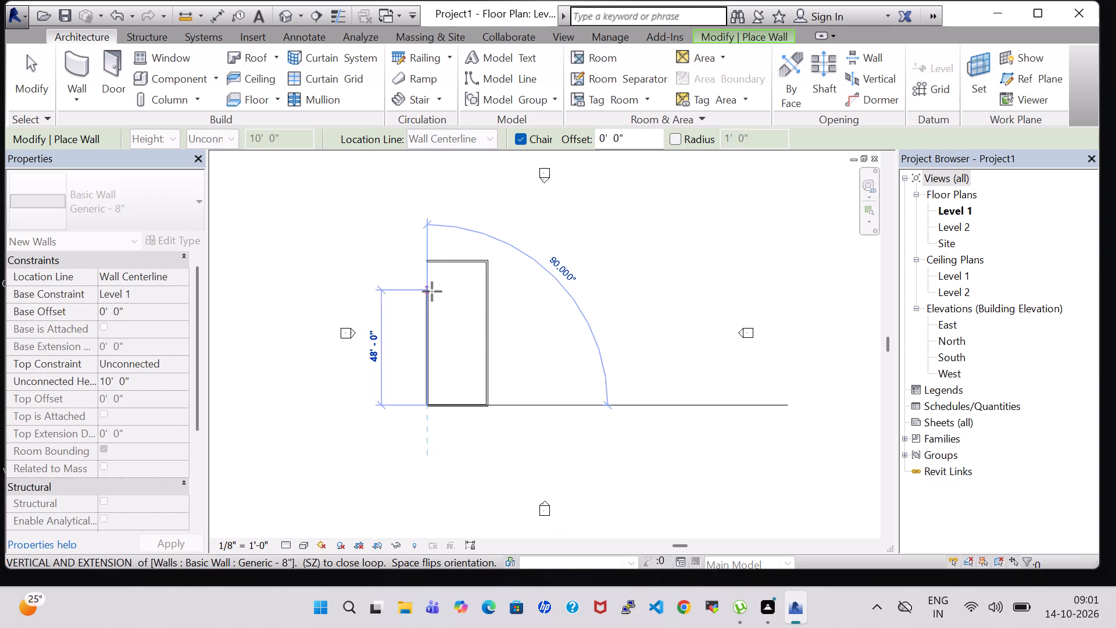
click(426, 267)
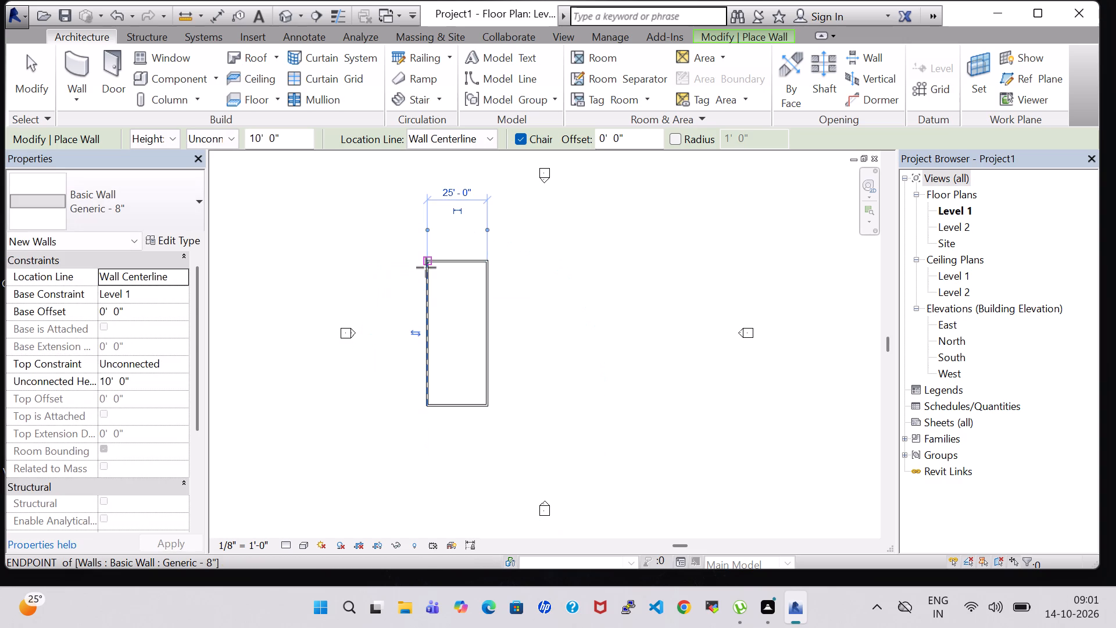
scroll(426, 267, up, 6)
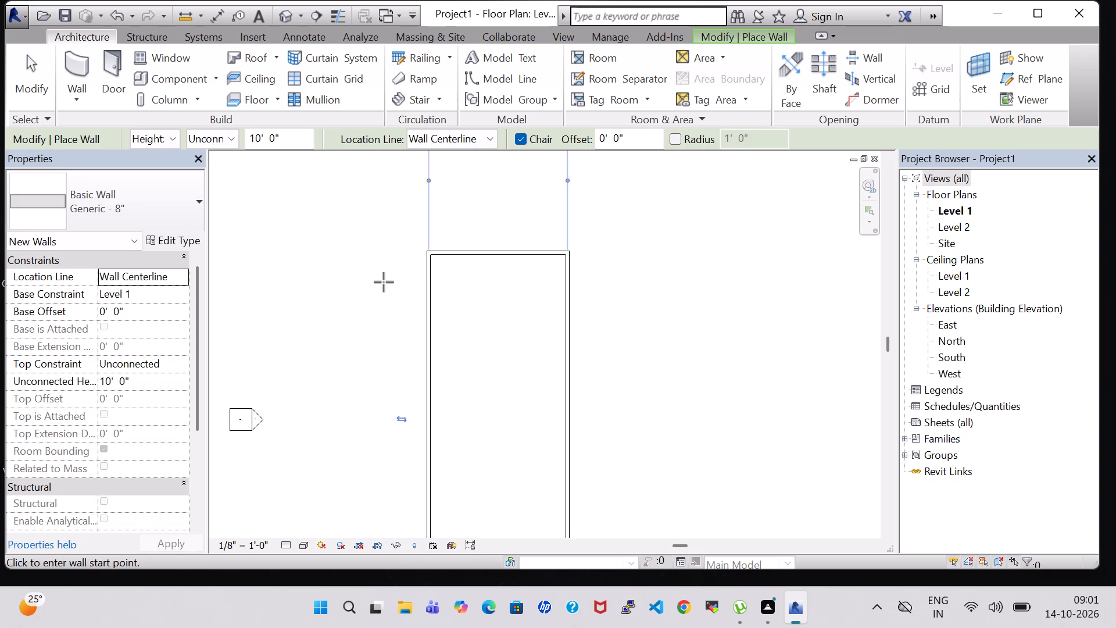
key(Escape)
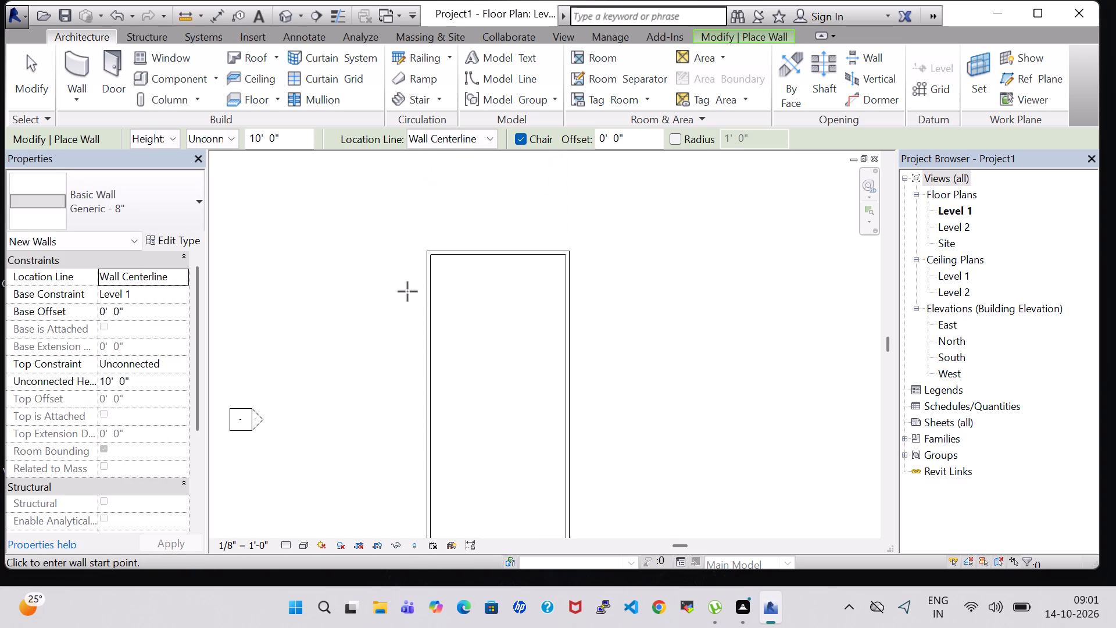
key(Escape)
Enclose a room in the outline's upper-left corner with two partition walls, about 10' wide by 16'-3" deep.
middle_drag(391, 299, 445, 206)
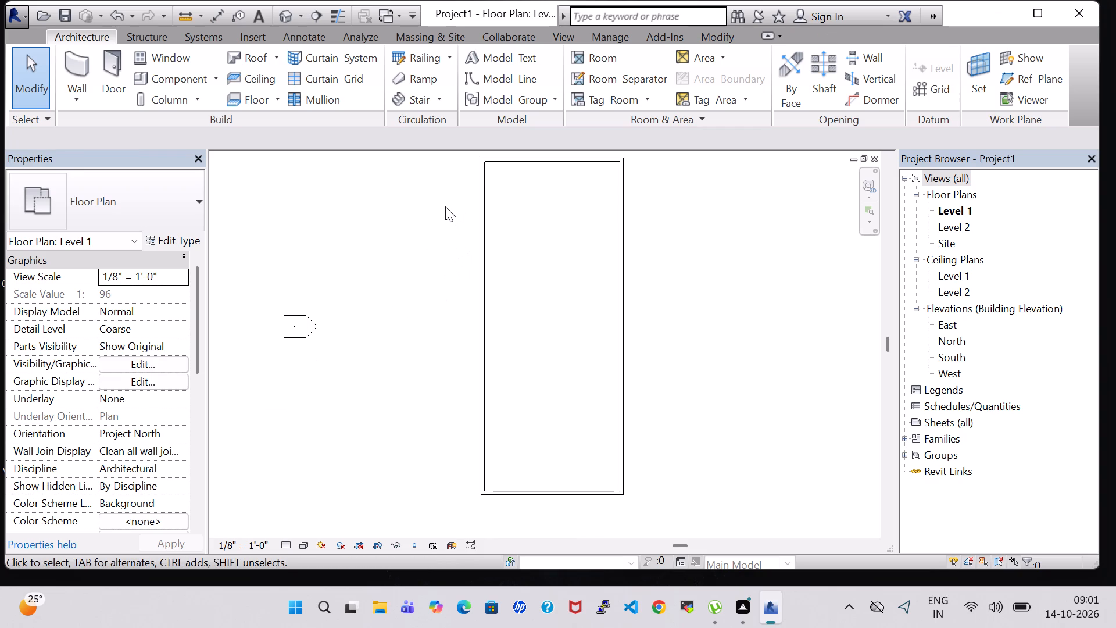
scroll(445, 206, down, 1)
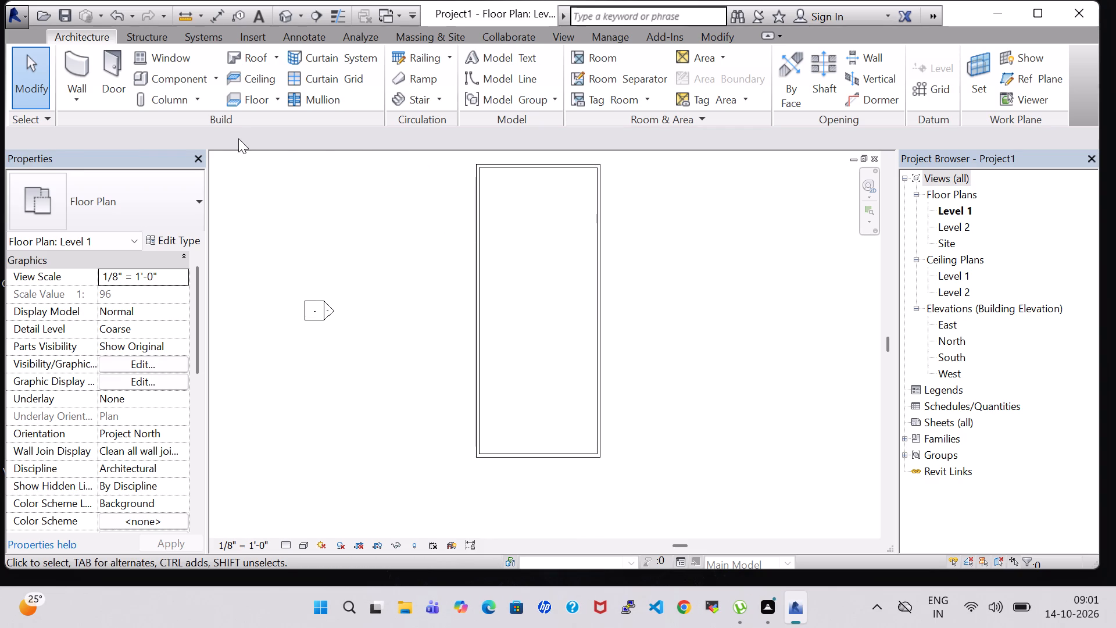
click(62, 67)
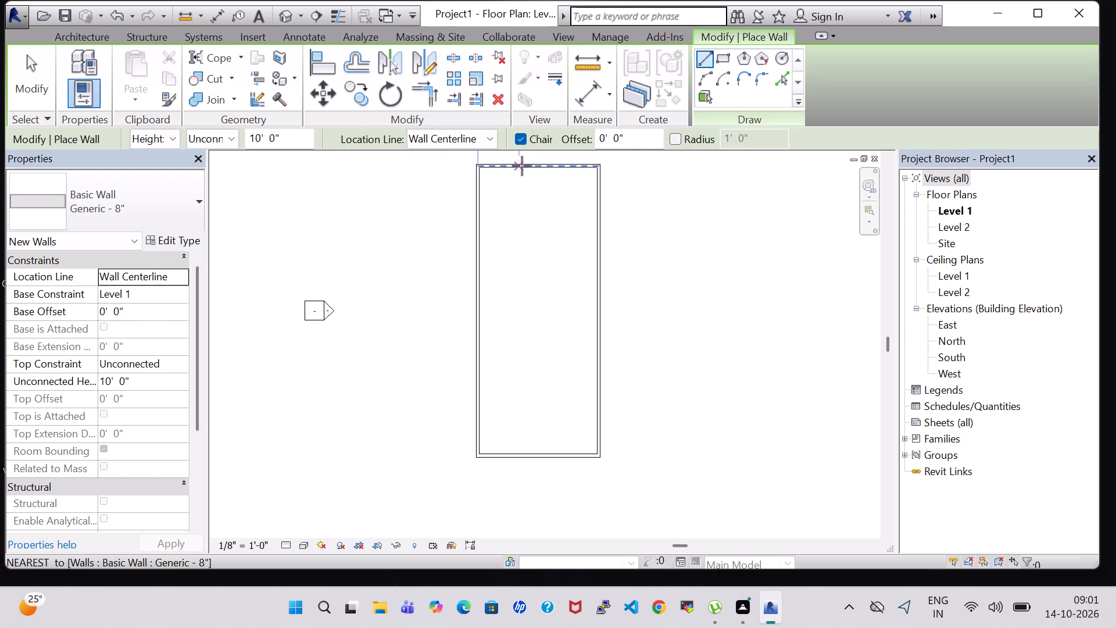
middle_drag(524, 166, 532, 229)
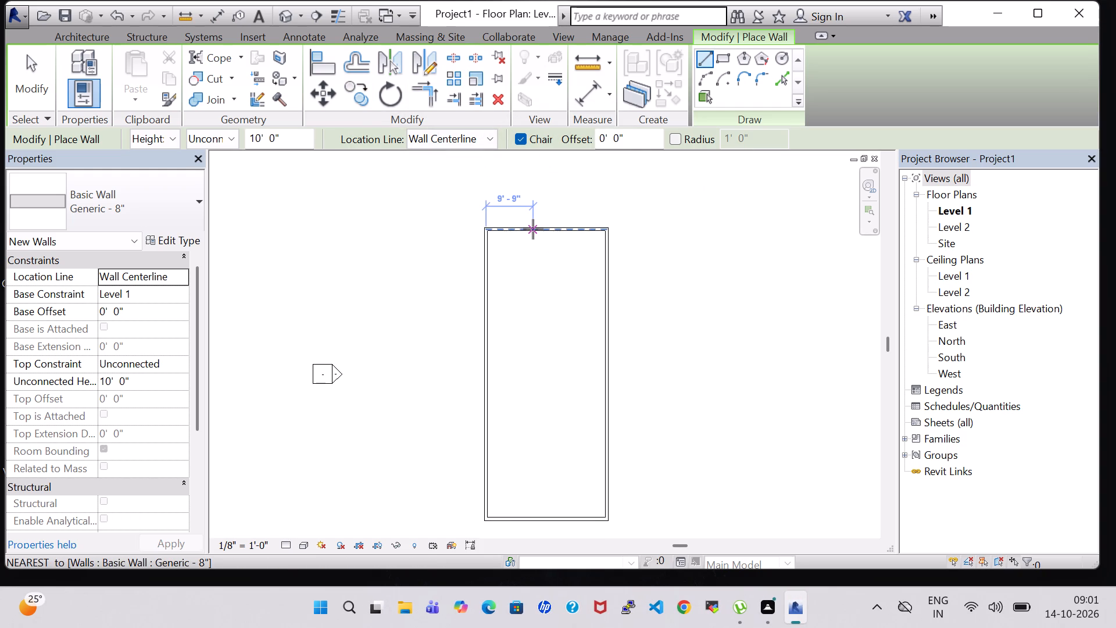
click(534, 229)
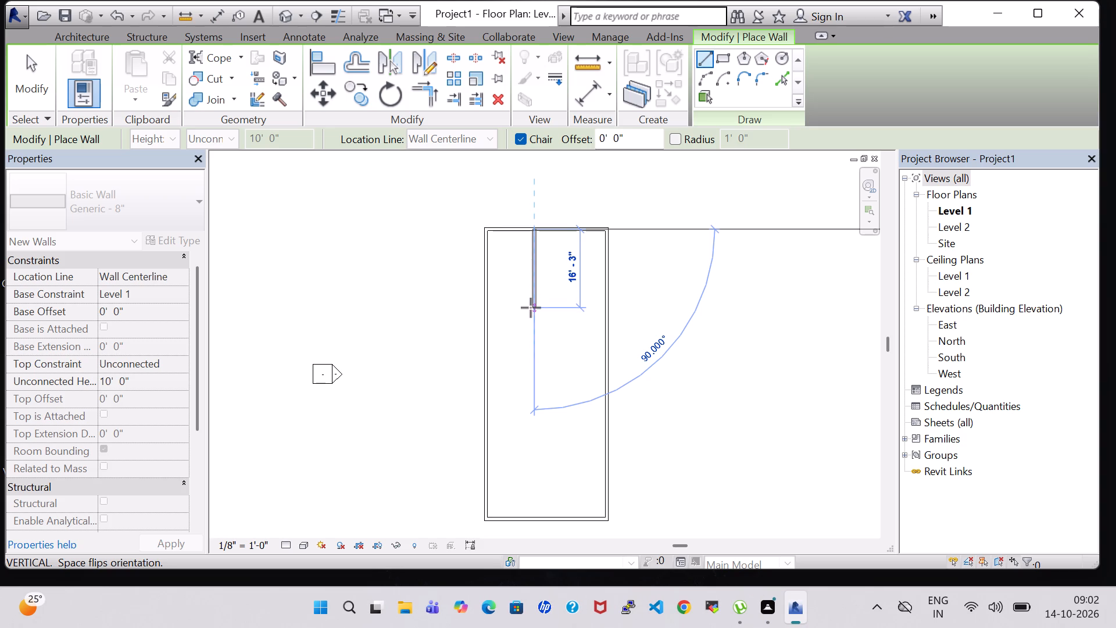
click(530, 308)
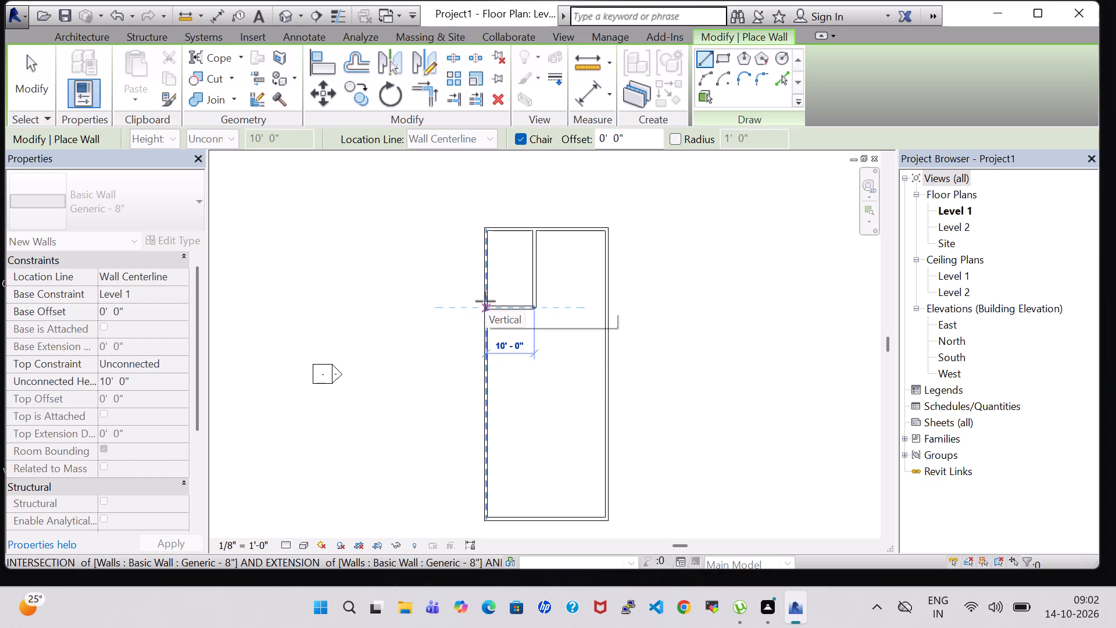
click(485, 301)
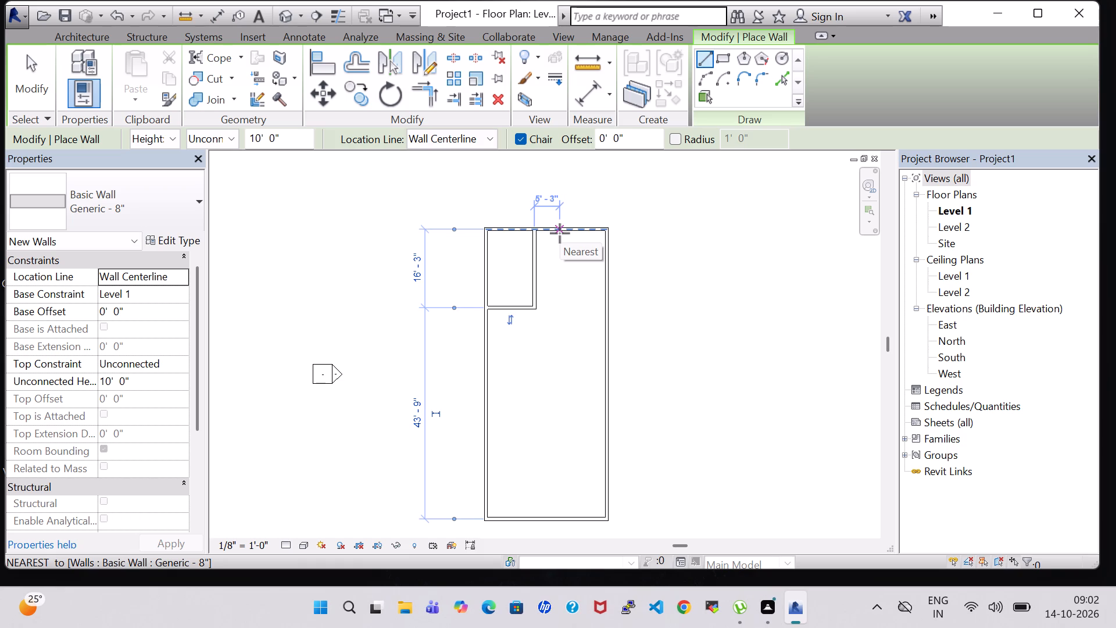
Enclose the upper-right corner room with walls starting 5' from the first vertical partition, its depth aligned with the upper-left room.
key(5)
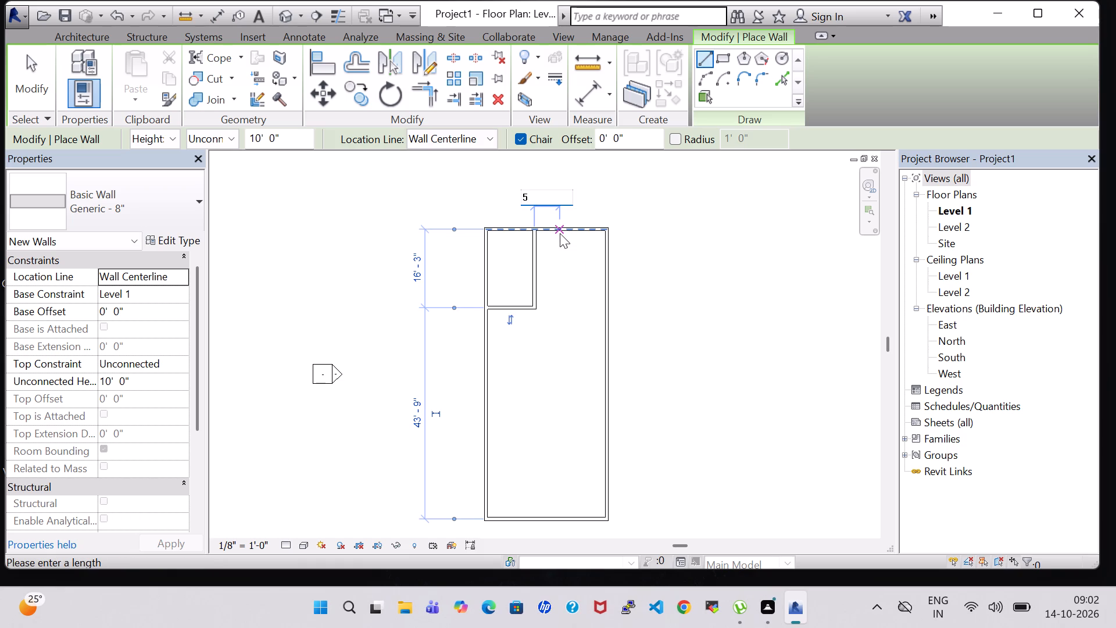
key(apostrophe)
key(Return)
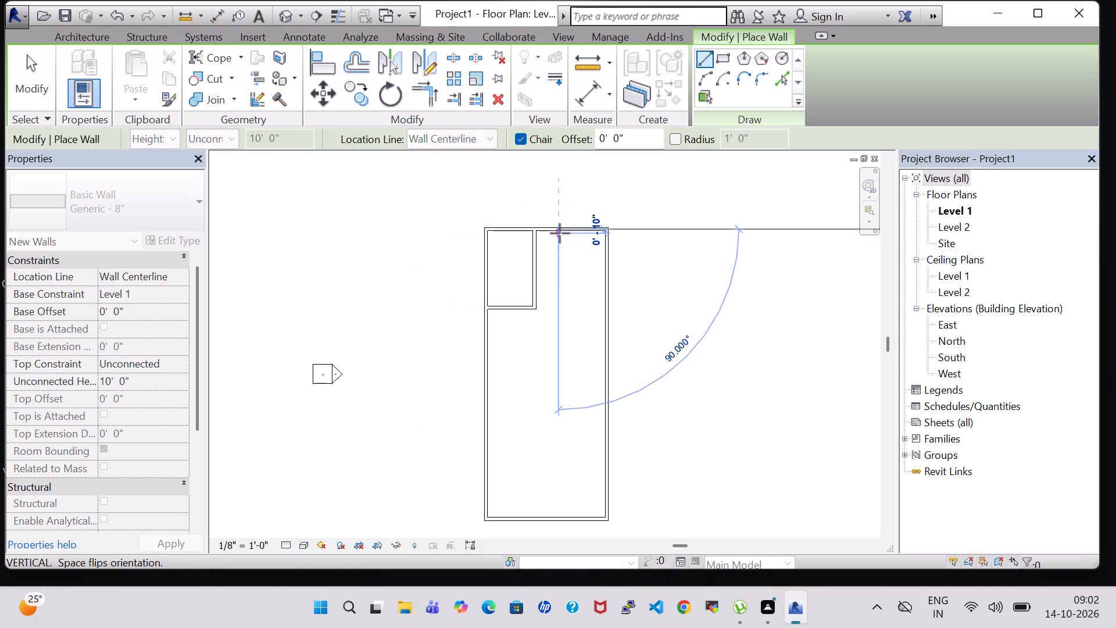
click(560, 233)
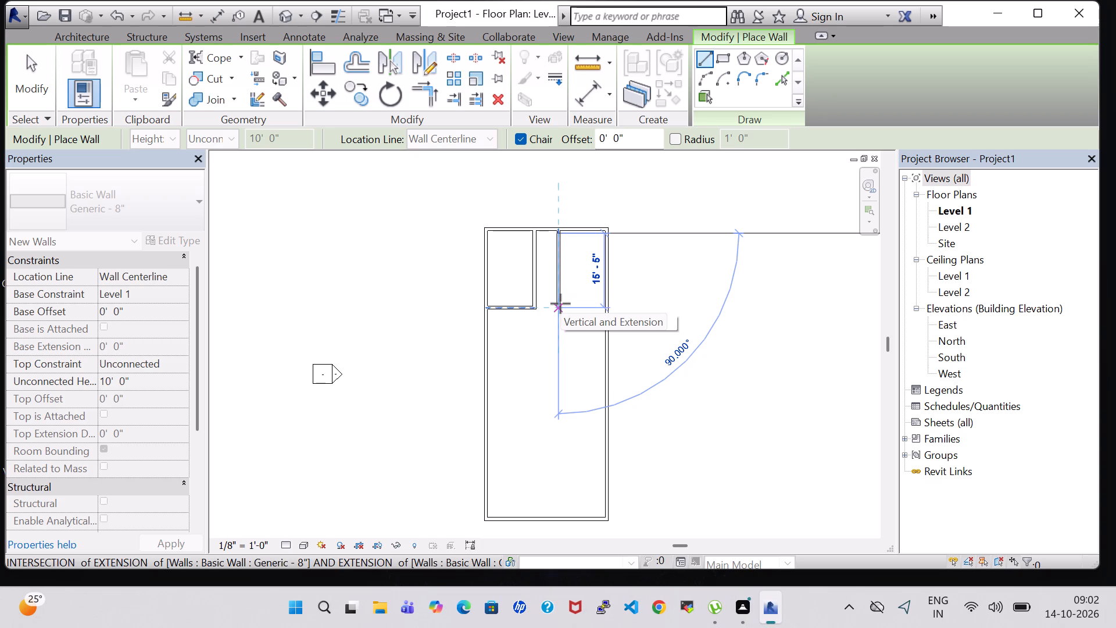
click(560, 308)
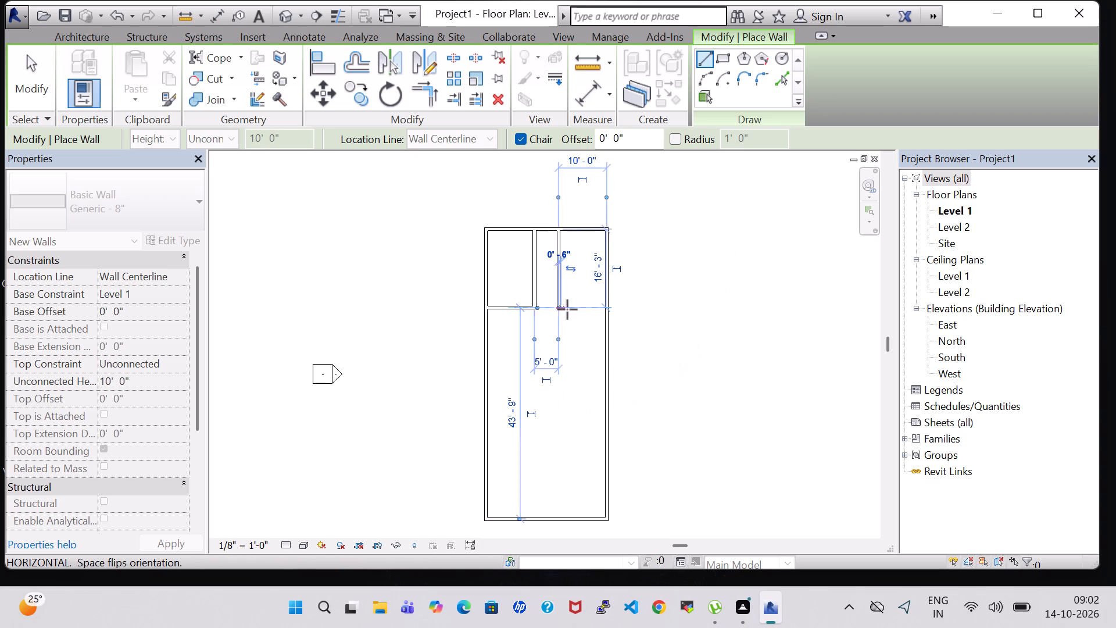
click(606, 309)
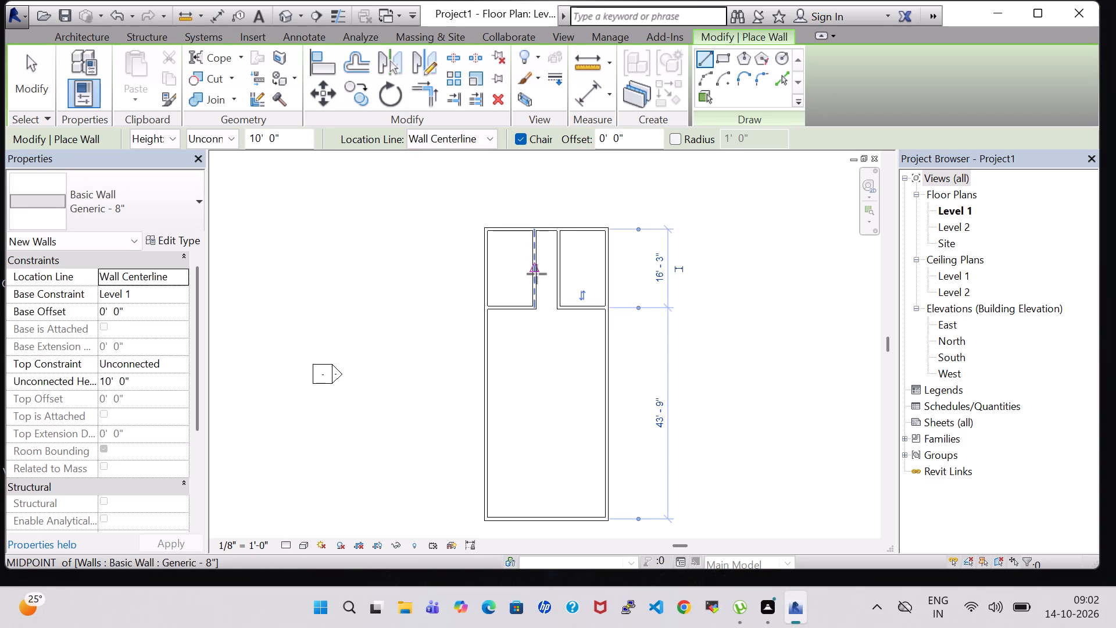
Add a horizontal wall about 5' long across the gap between the two vertical partitions, slightly below their middle.
scroll(538, 277, up, 4)
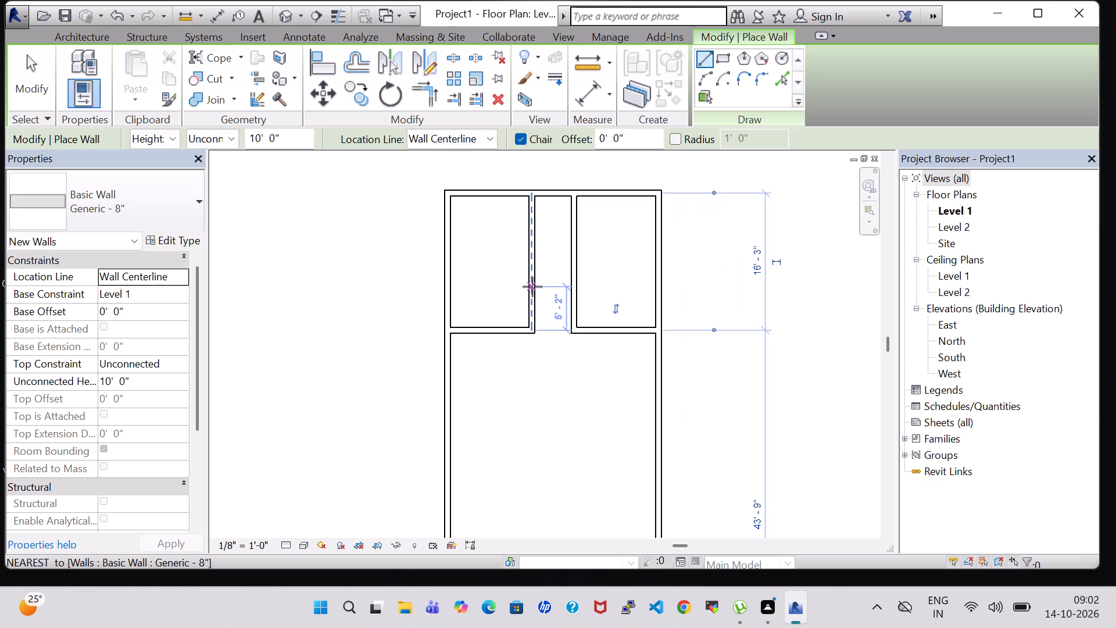
click(532, 277)
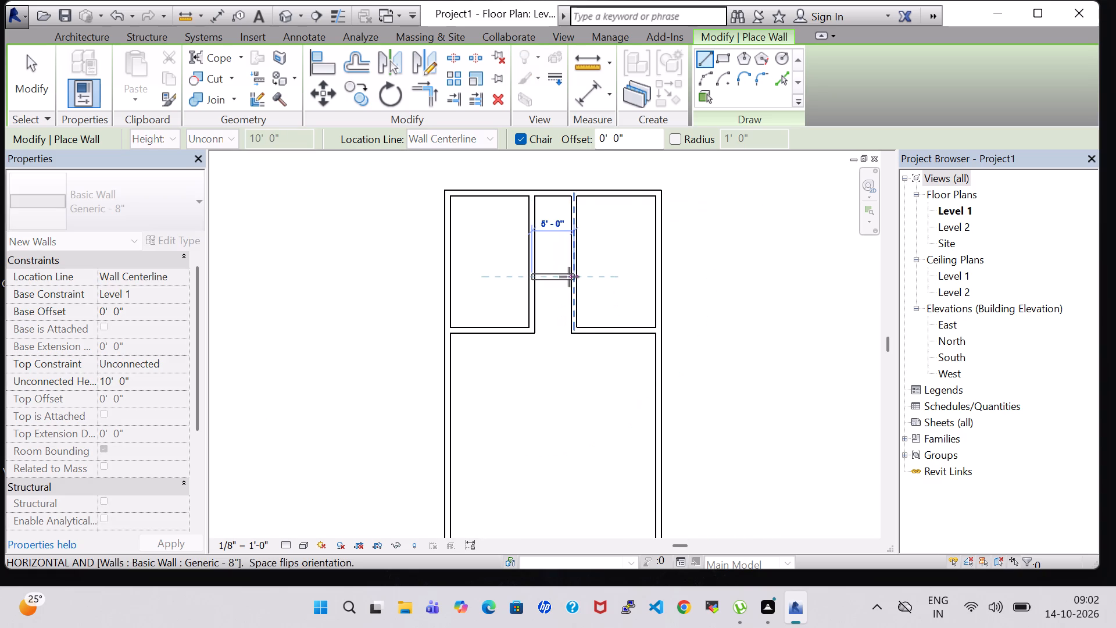
click(569, 277)
key(Escape)
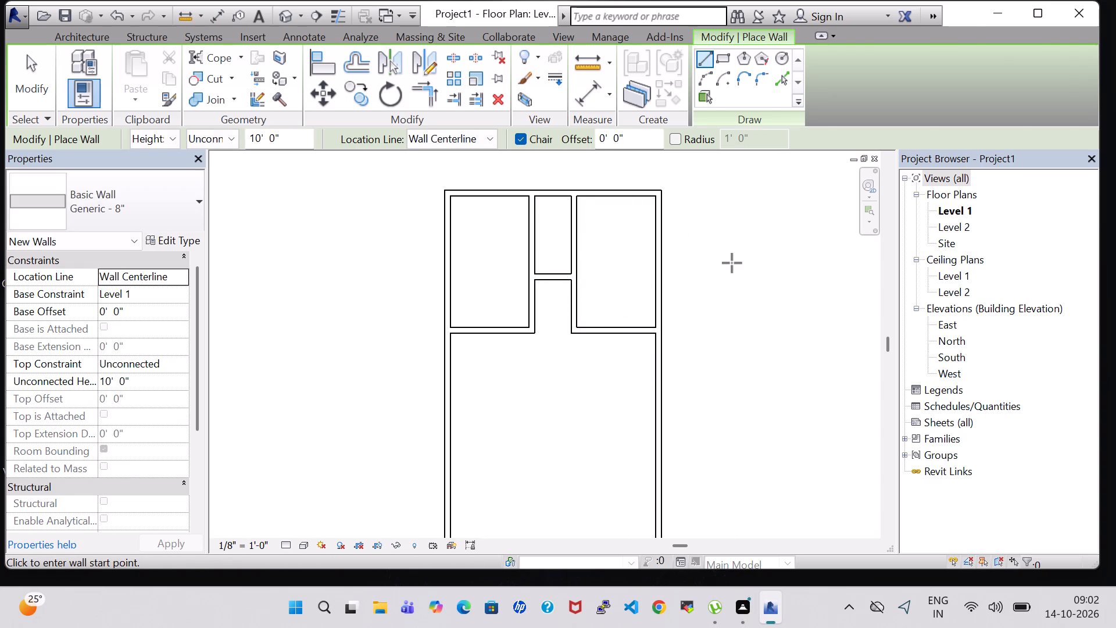
key(Escape)
scroll(732, 263, down, 2)
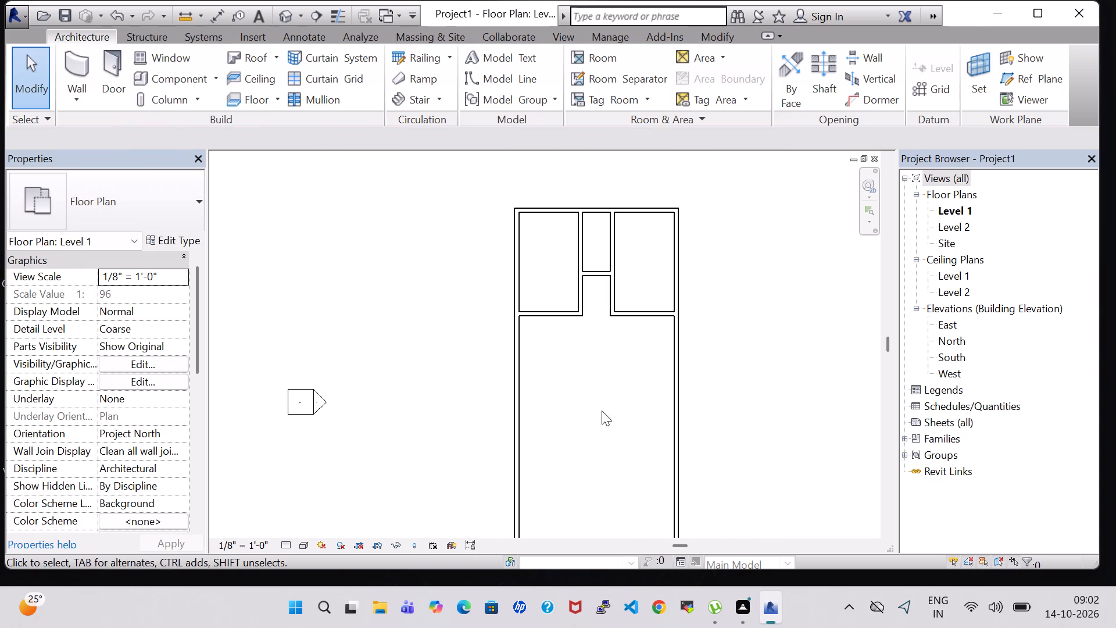
Enclose a room against the left outer wall, 10' wide by about 7'-8" deep, starting about 9'-3" below the upper-left room.
middle_drag(564, 471, 567, 412)
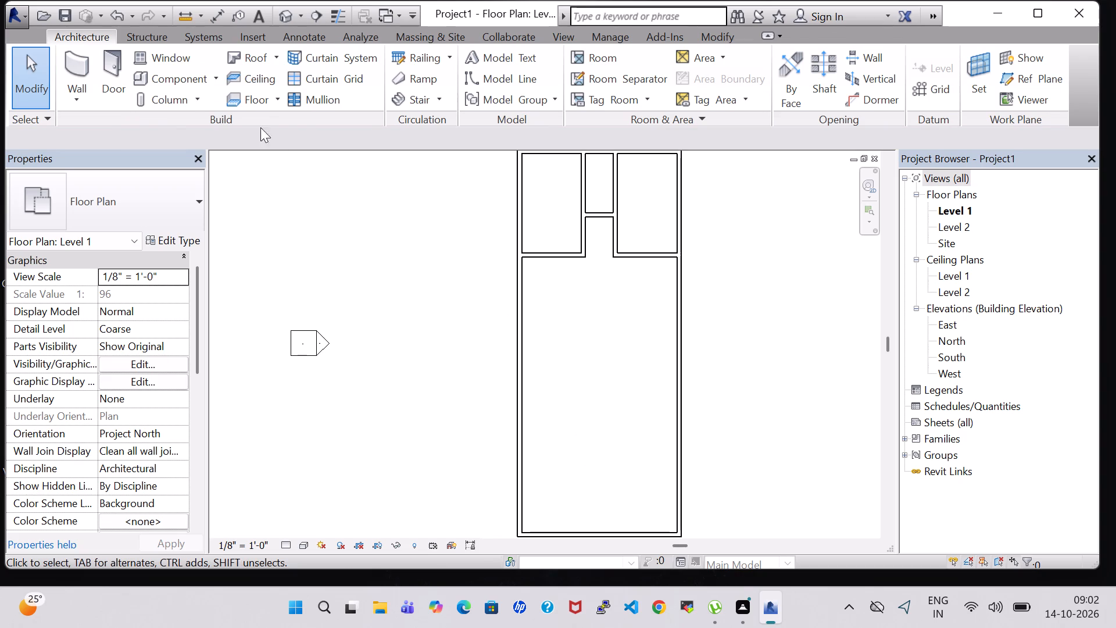
click(78, 56)
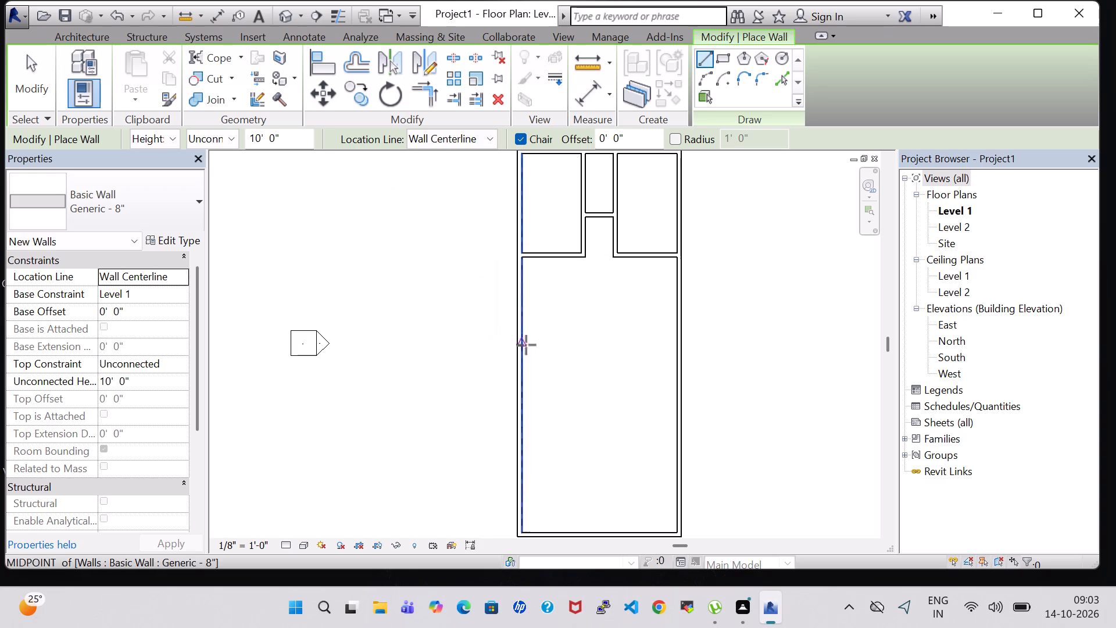
click(520, 314)
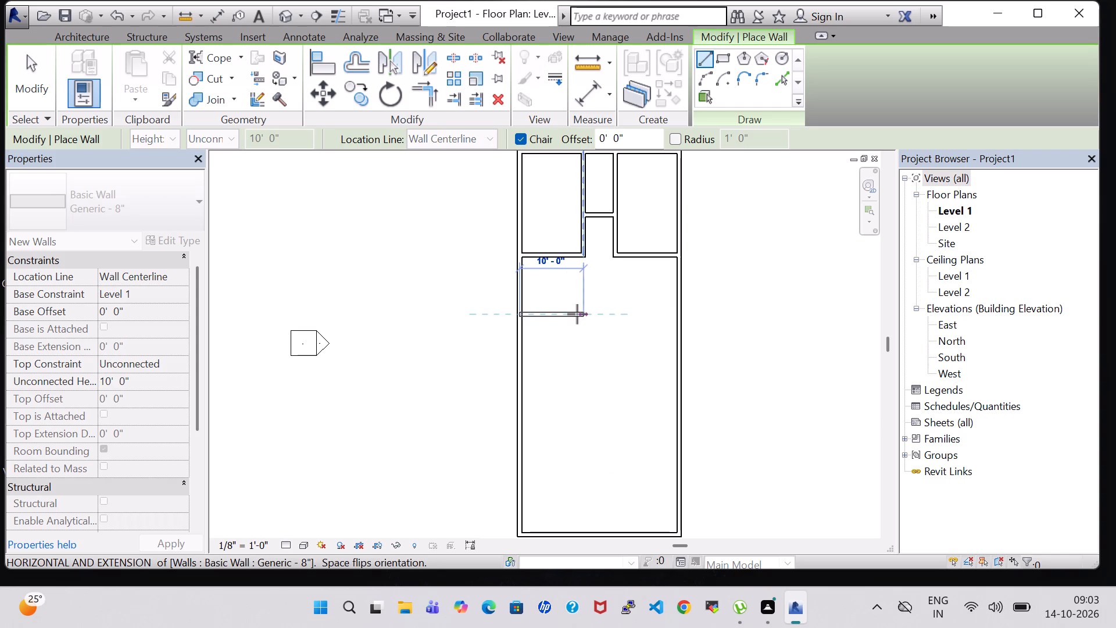
click(580, 314)
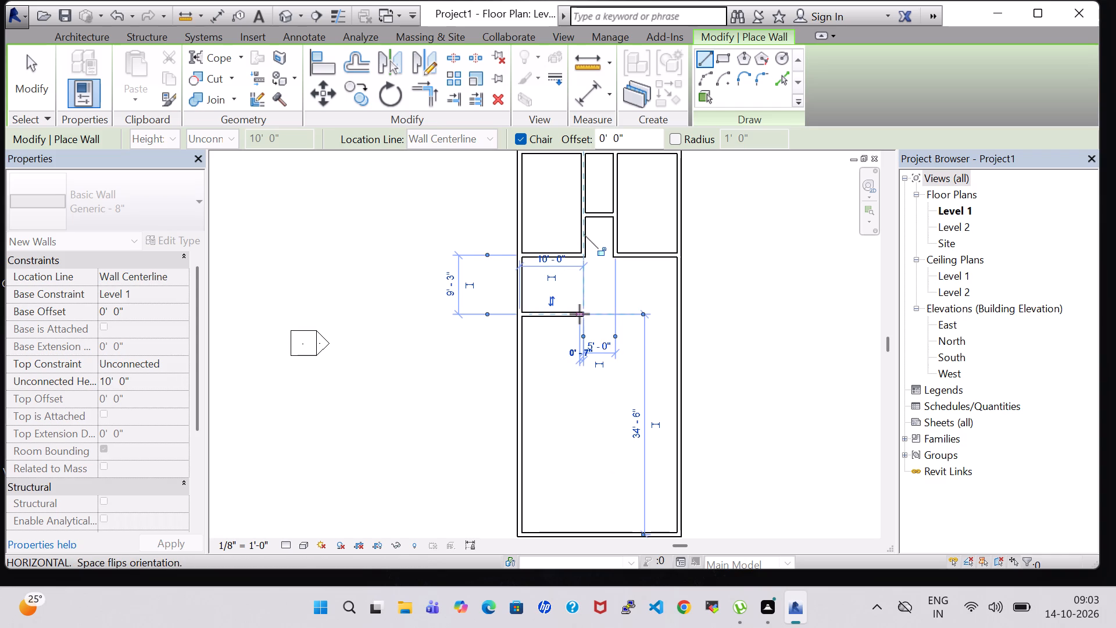
click(580, 363)
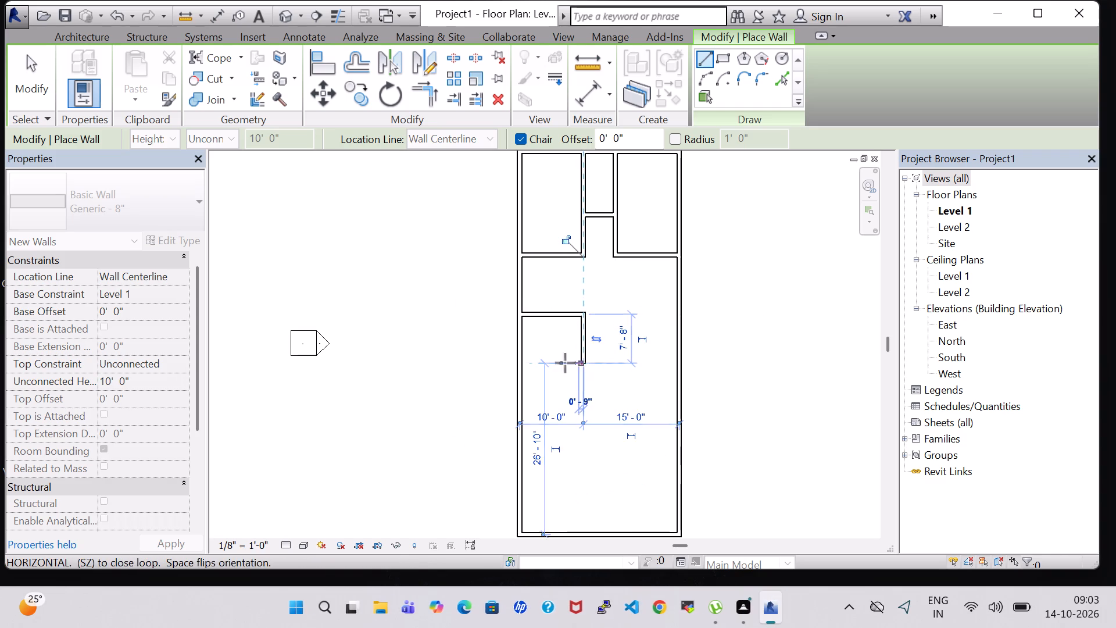
click(520, 366)
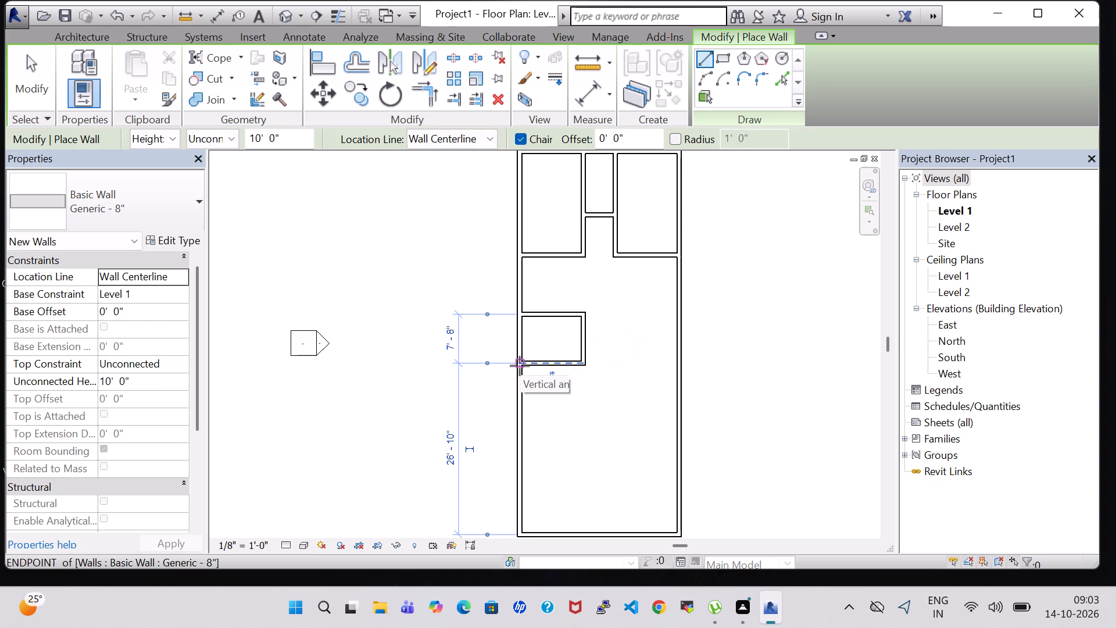
key(Escape)
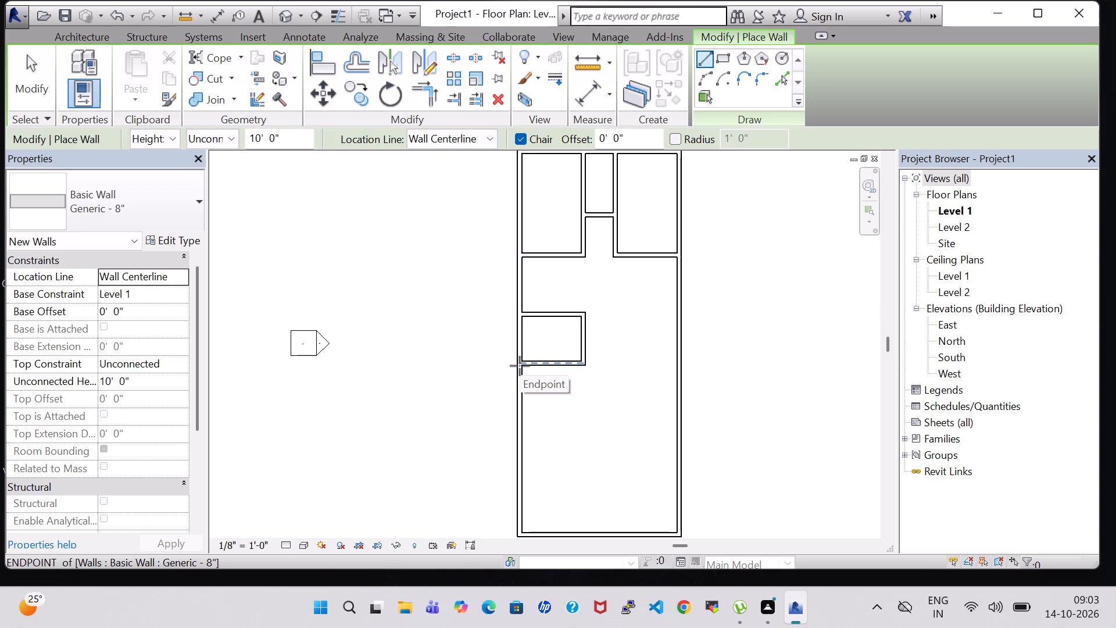
key(Escape)
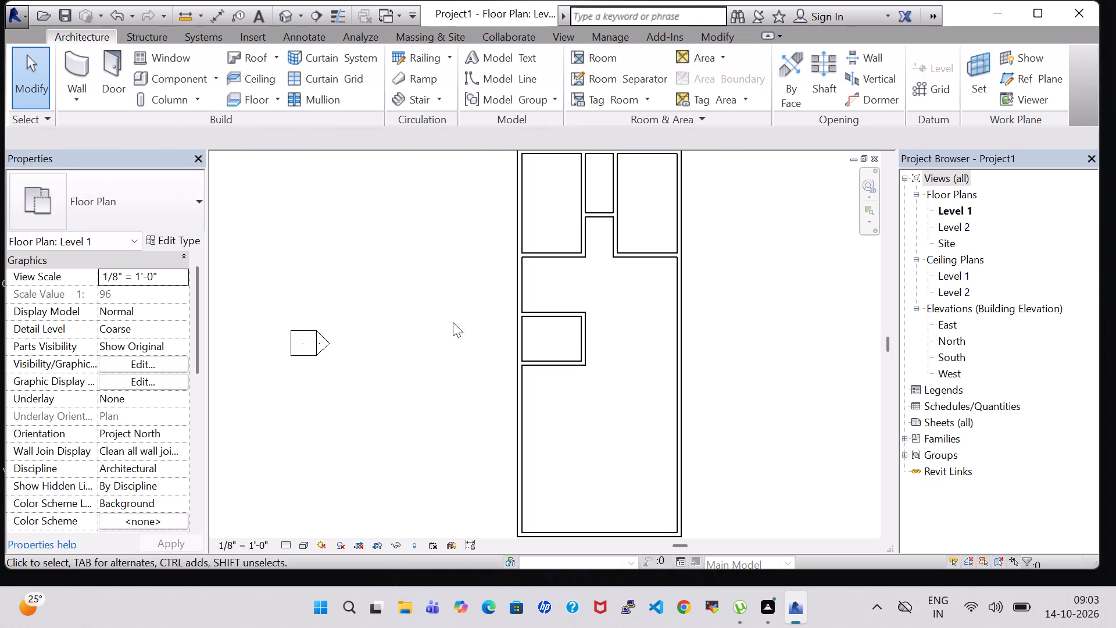
Enclose another room on the left outer wall, 10' wide by about 12'-8" deep, starting about 5'-9" below the previous one.
click(81, 65)
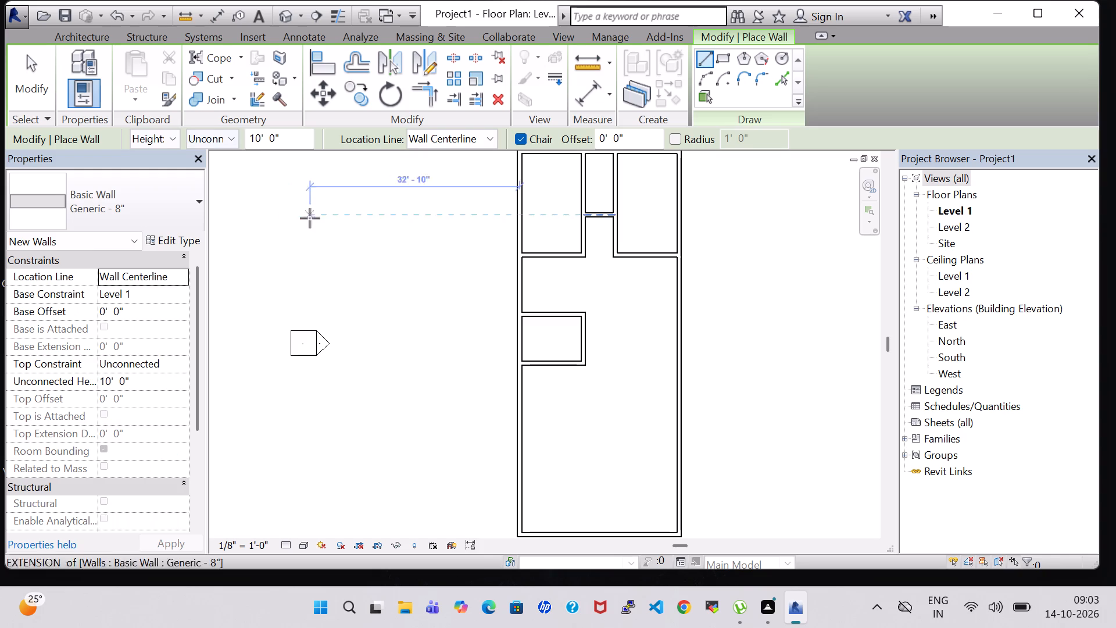
click(518, 399)
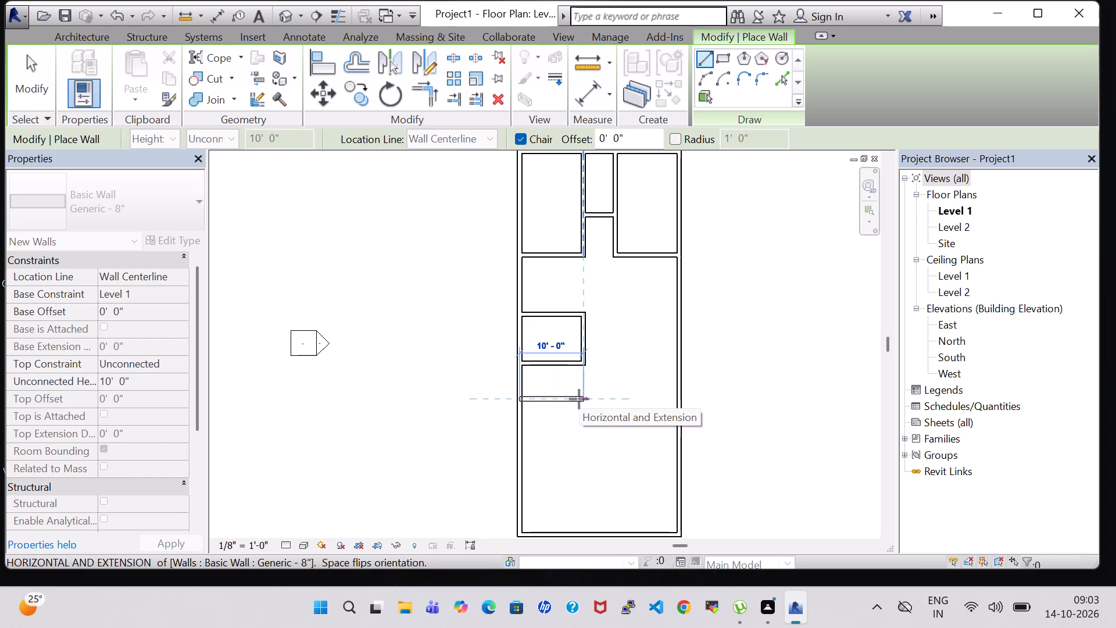
click(583, 399)
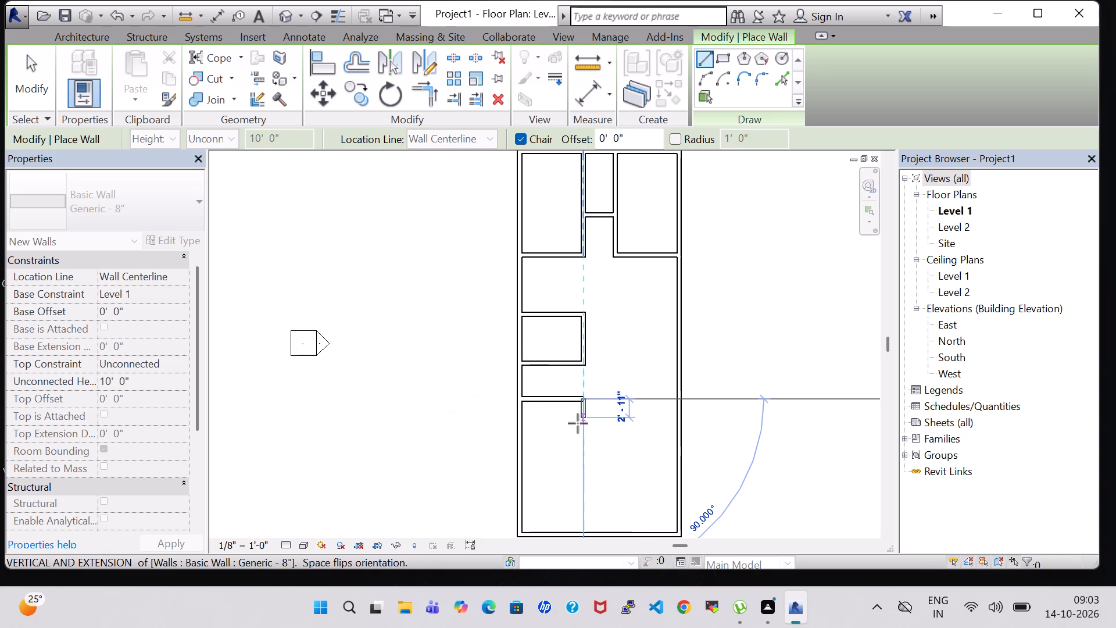
click(578, 472)
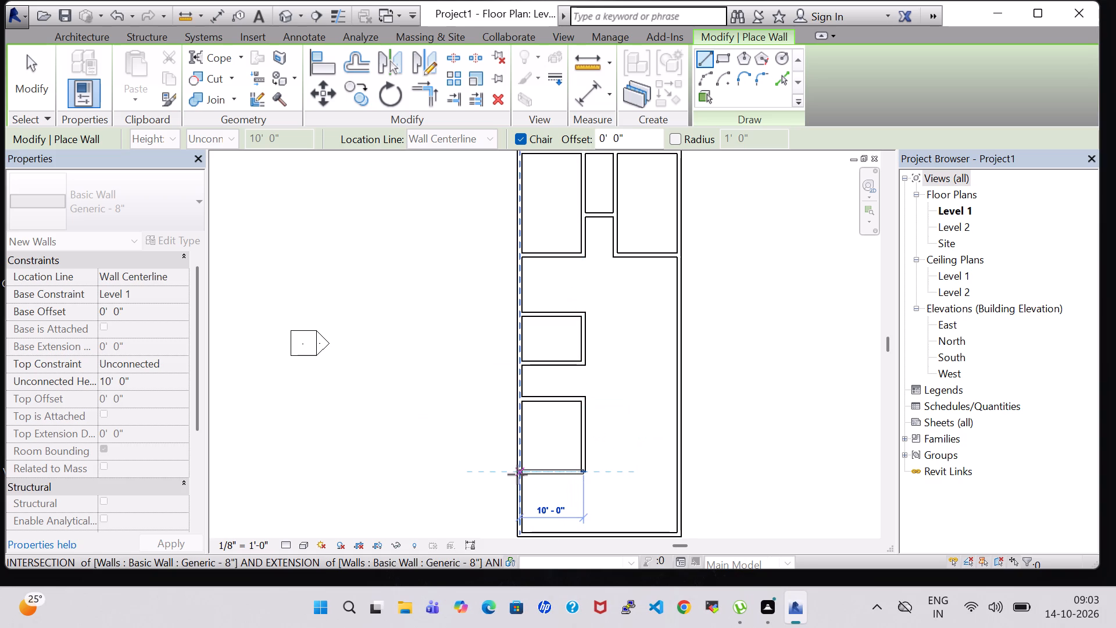
click(586, 480)
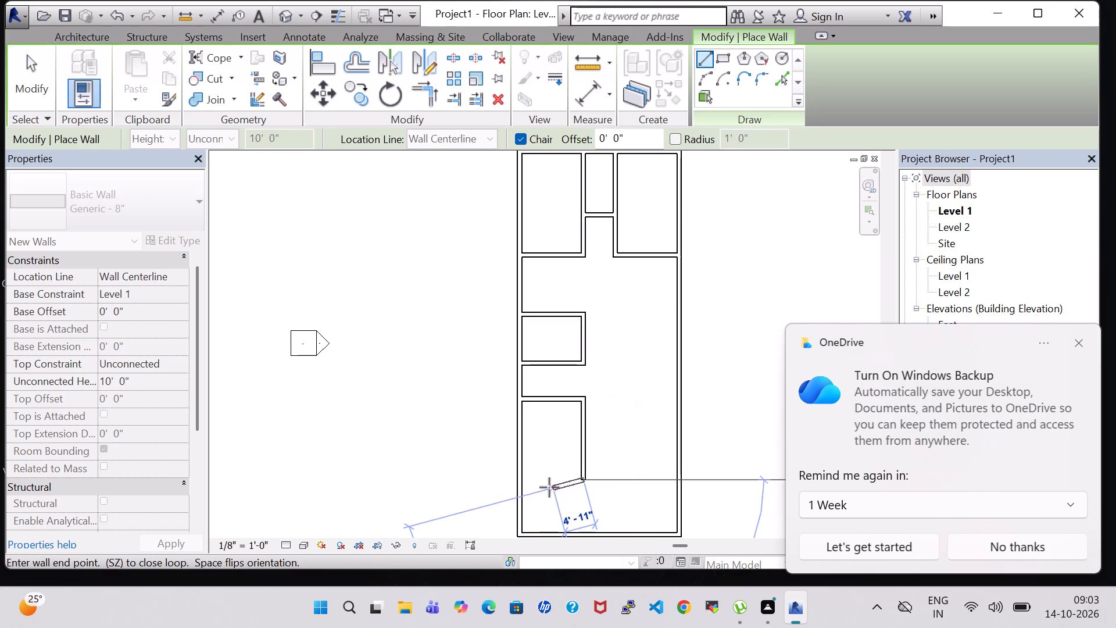
click(517, 486)
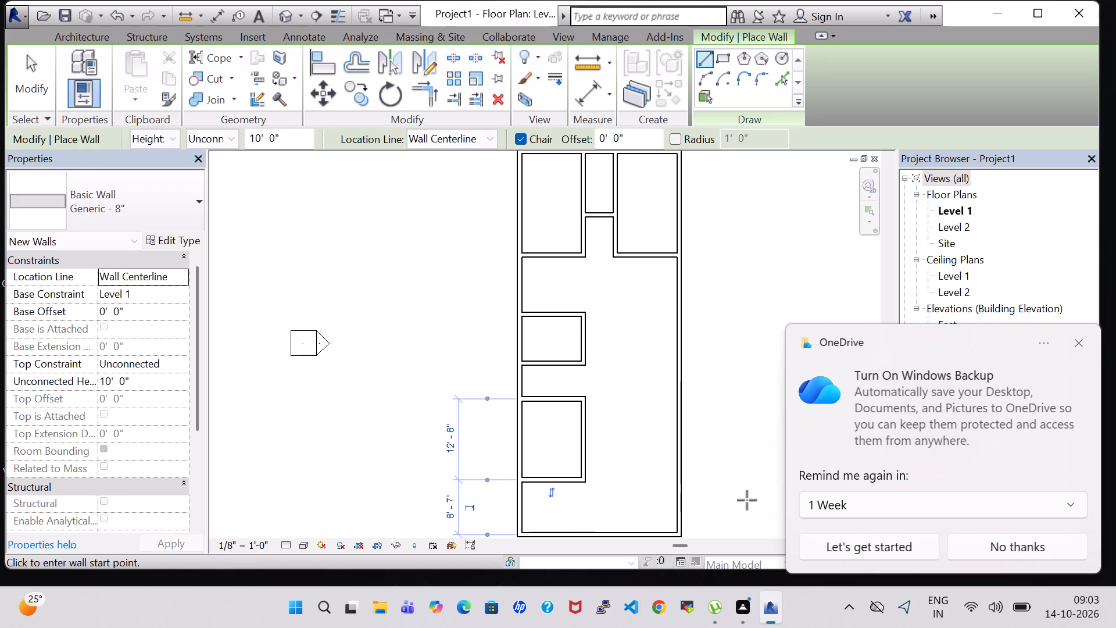
Continue the lowest left room's bottom wall with a horizontal wall from the right outer wall to that room's lower corner.
click(679, 480)
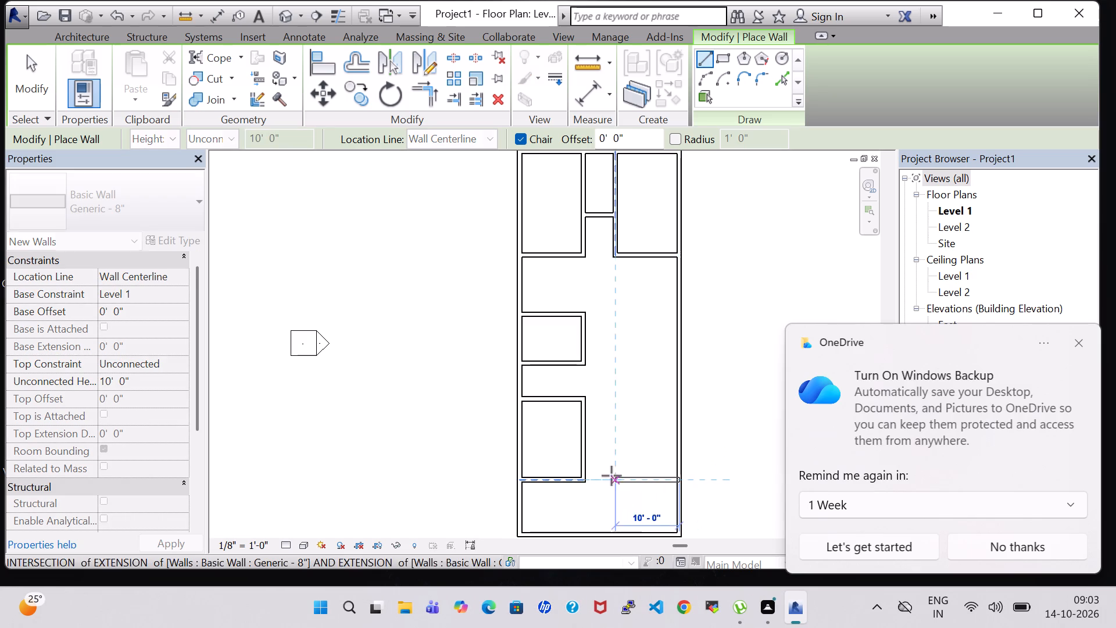
click(577, 480)
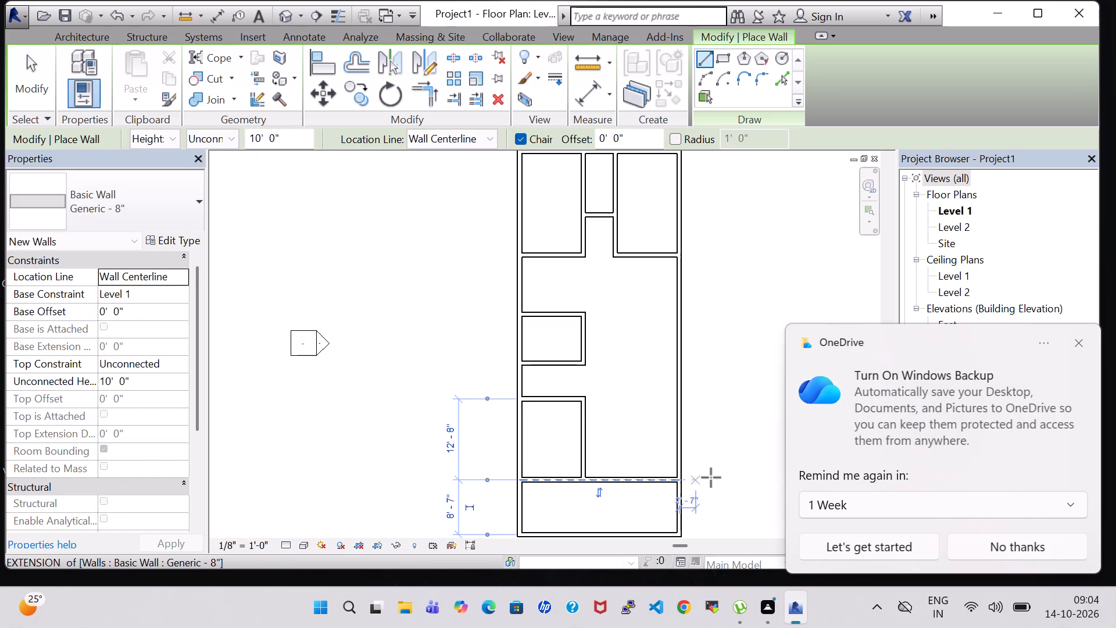
key(Escape)
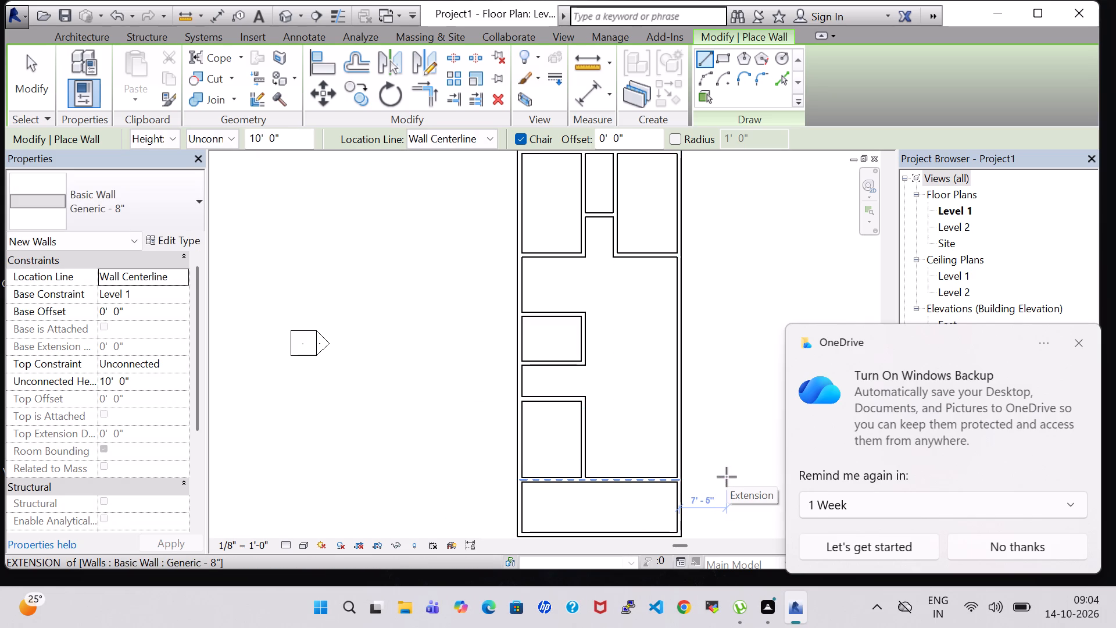
key(Escape)
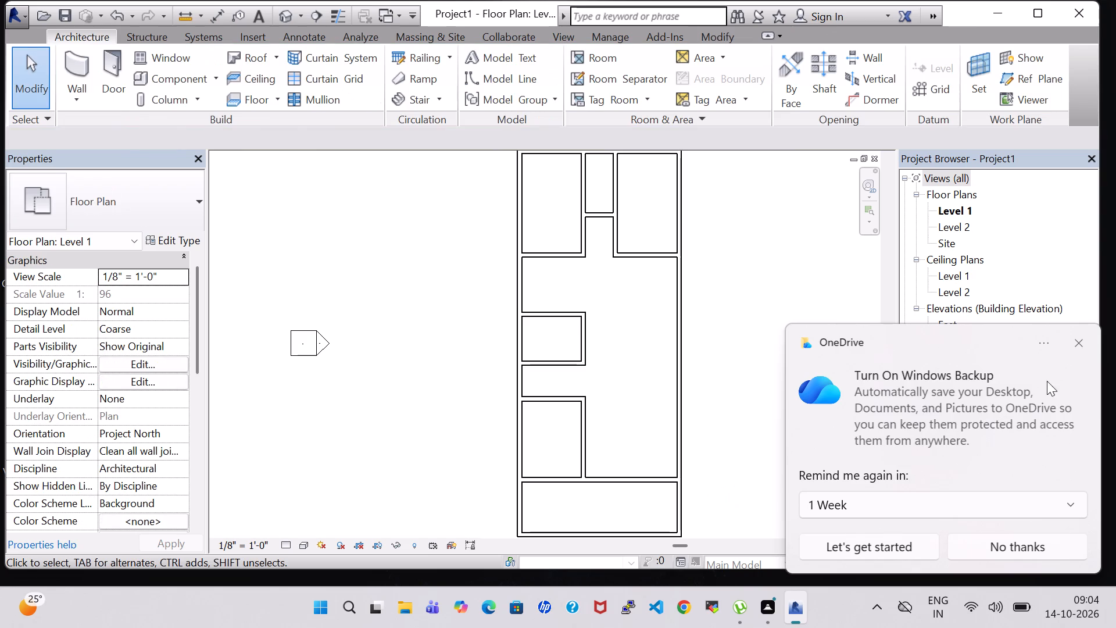
click(1086, 345)
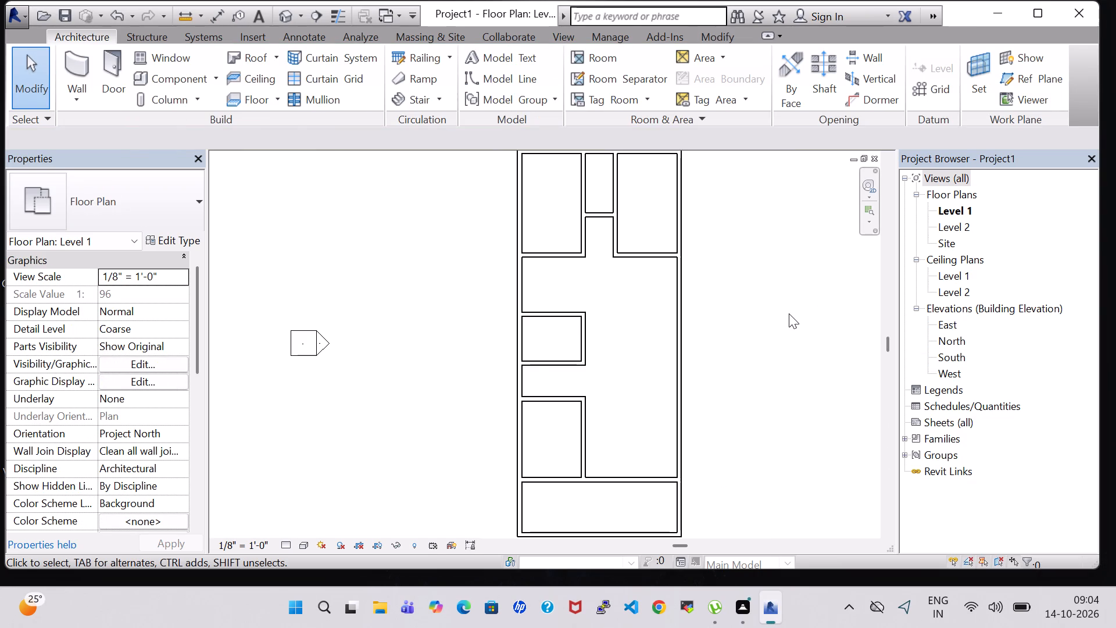
Enclose a room directly below the upper-right room, about 8'-4" wide by 10'-10" deep, against the right outer wall.
click(87, 62)
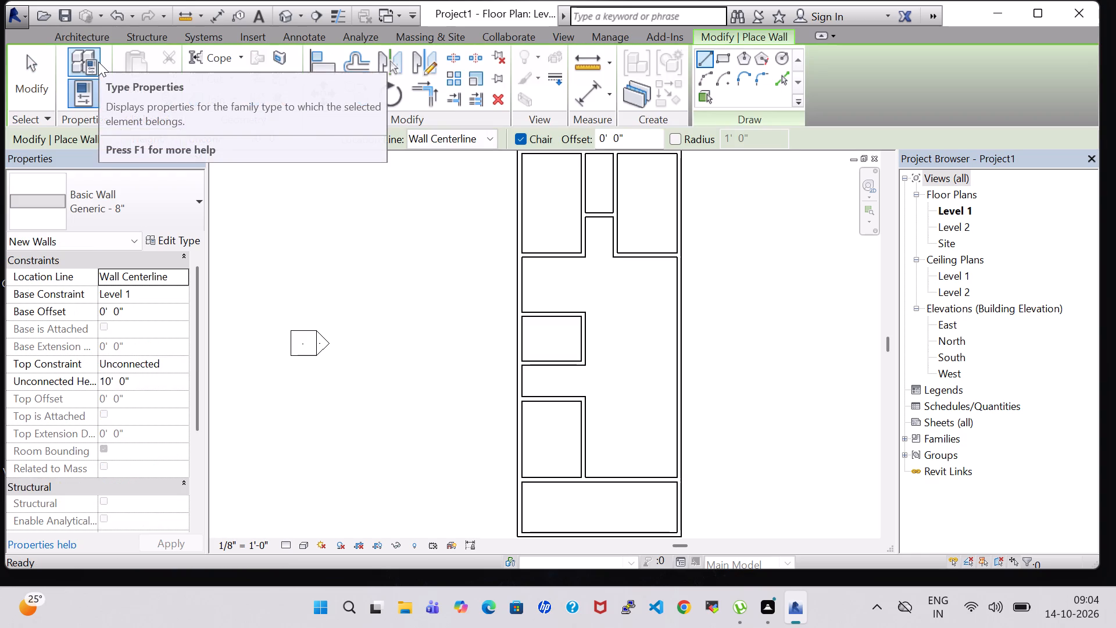
click(626, 256)
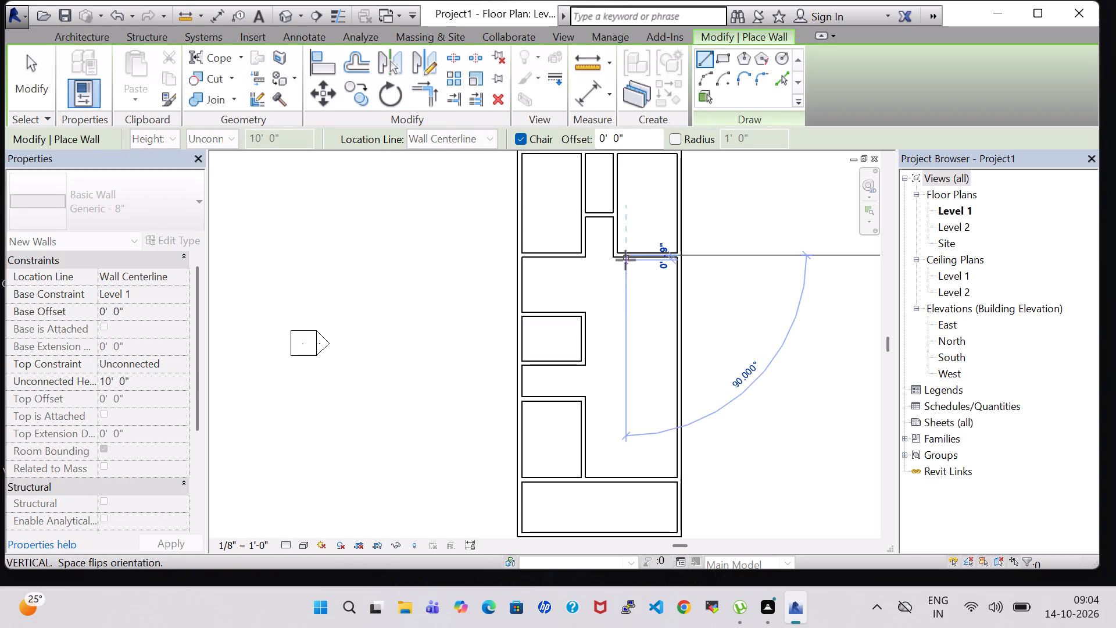
click(623, 324)
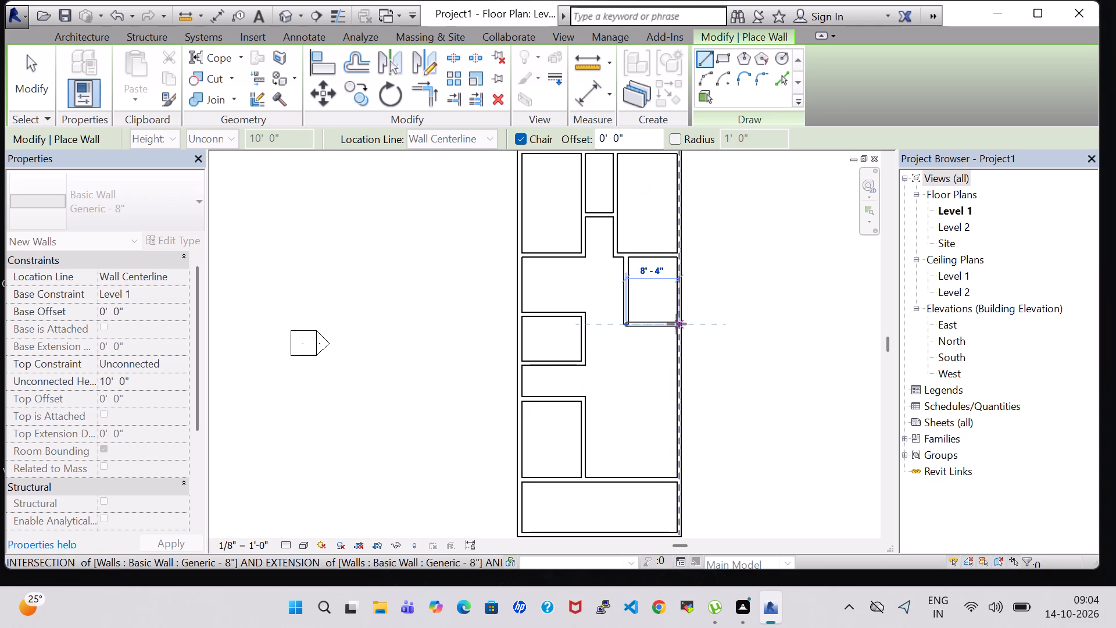
click(682, 324)
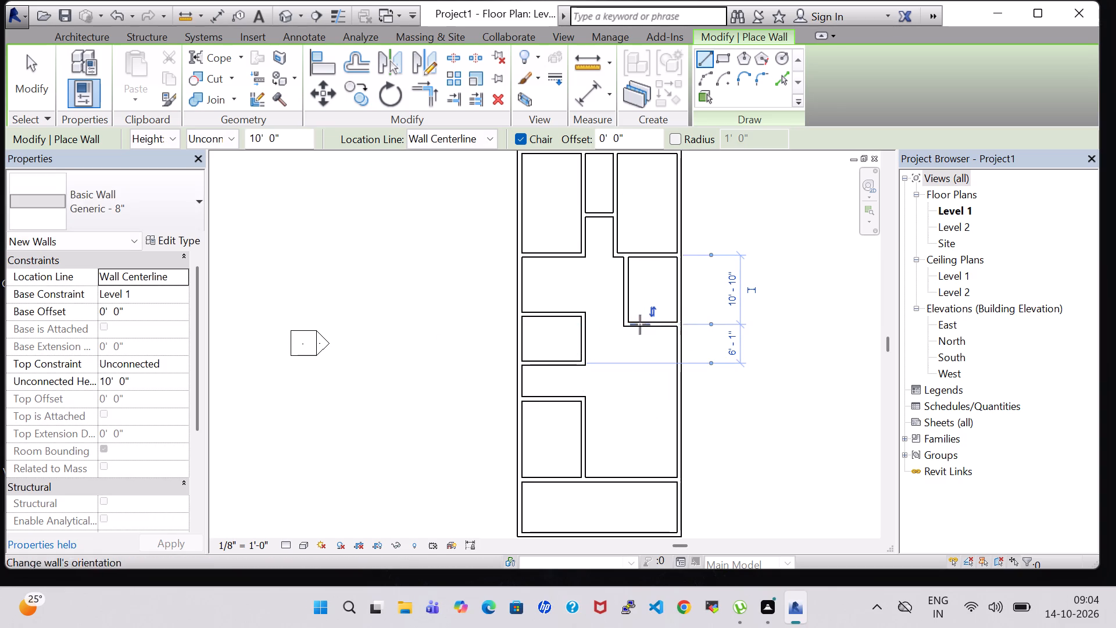
Enclose a smaller, slightly narrower room directly below it, about 6'-9" wide by 4'-11" deep, against the right outer wall.
scroll(635, 326, up, 3)
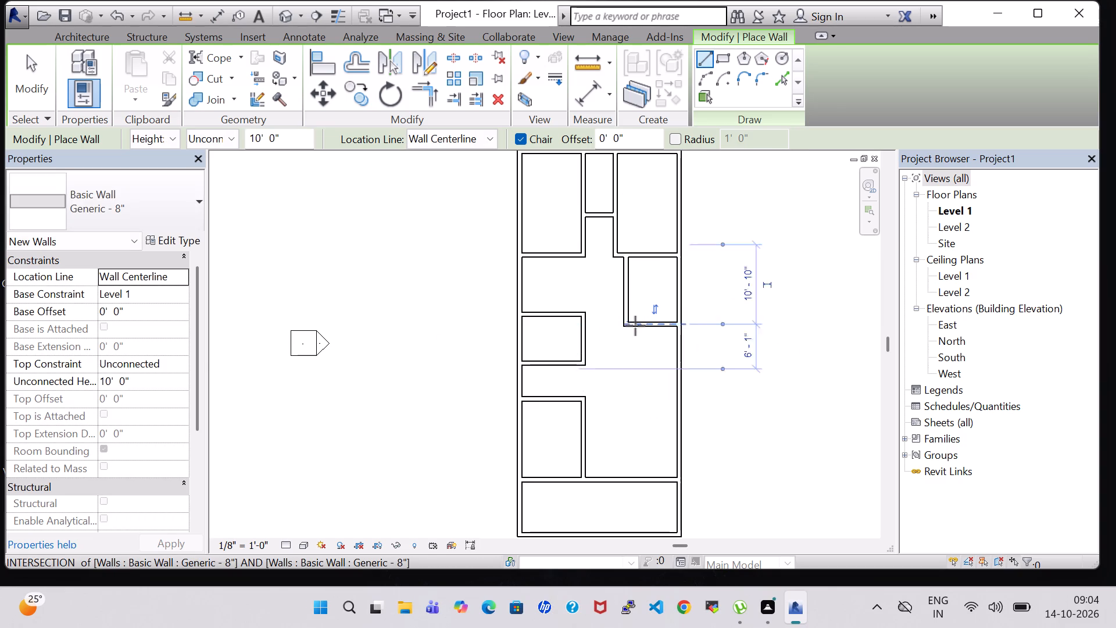
scroll(635, 326, up, 6)
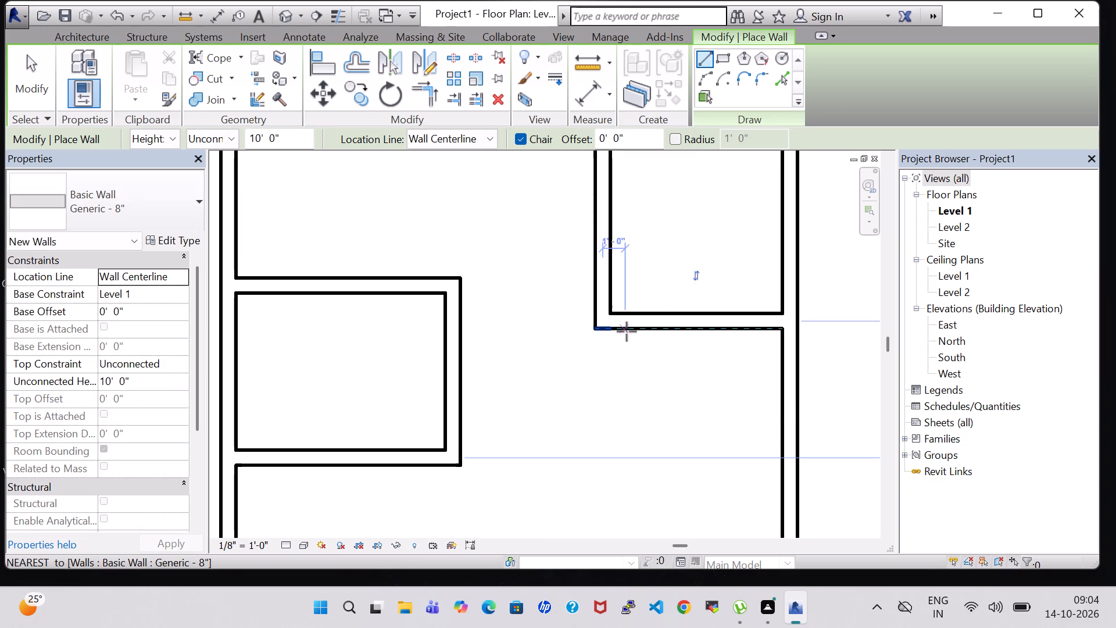
click(631, 331)
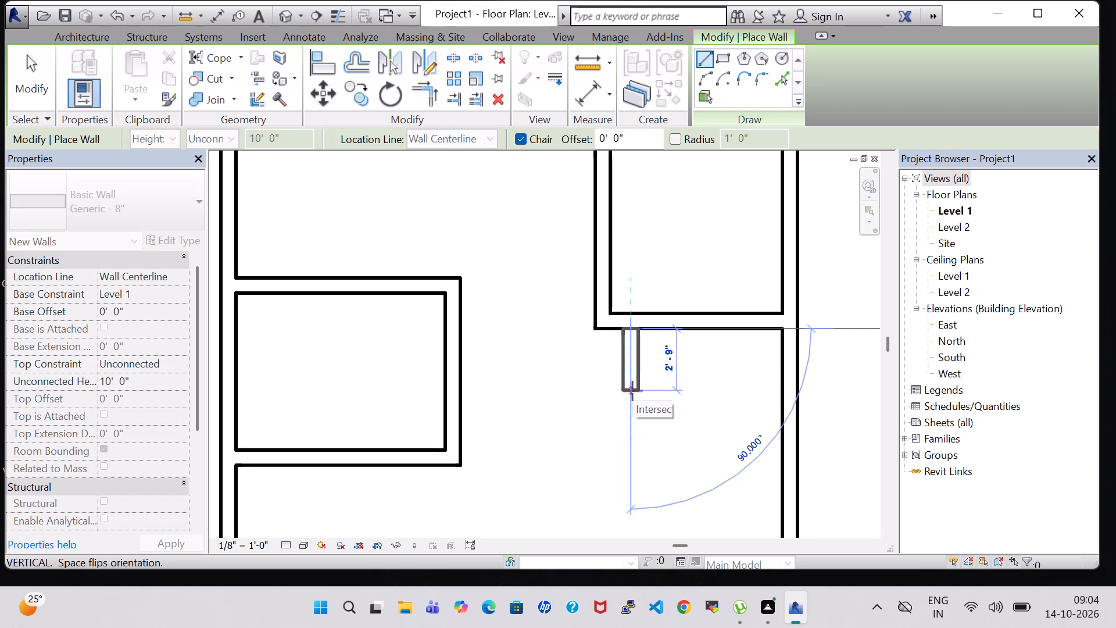
click(631, 432)
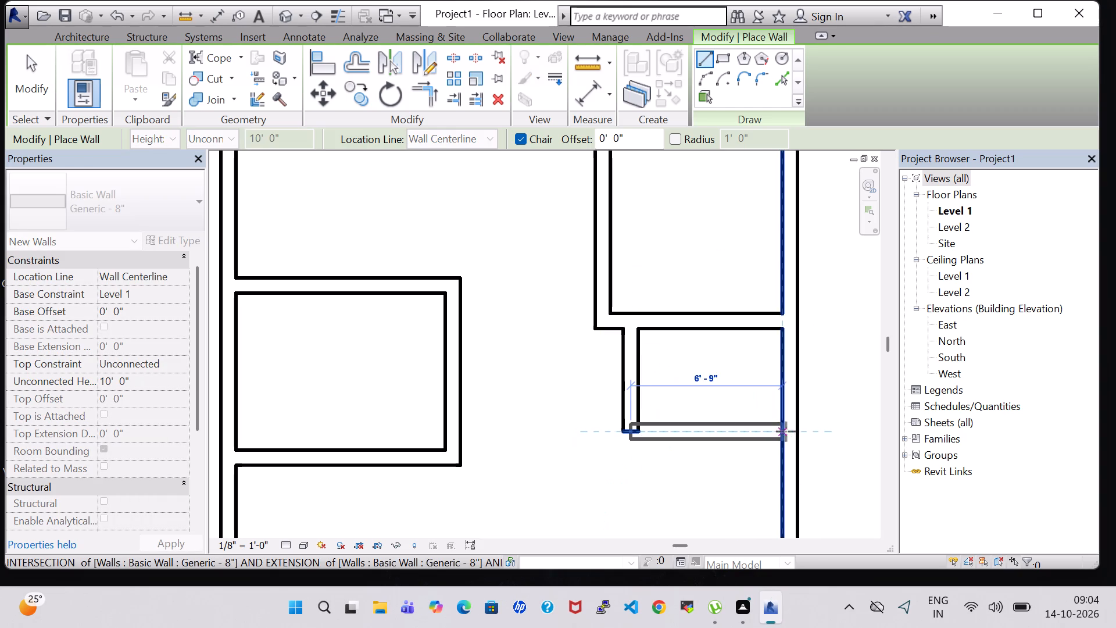
click(793, 431)
scroll(699, 398, down, 3)
middle_drag(699, 398, 652, 324)
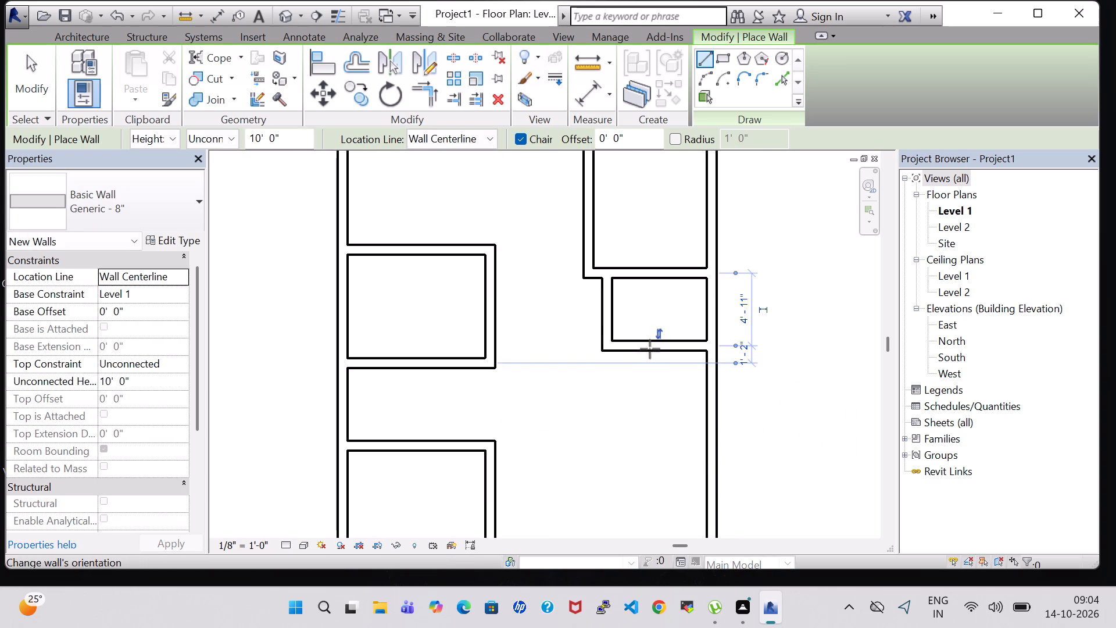
Extend the small room's bottom wall about 2'-4" leftward and draw a vertical wall about 19'-6" from its end down to the full-width wall.
scroll(620, 406, down, 2)
middle_drag(620, 406, 678, 266)
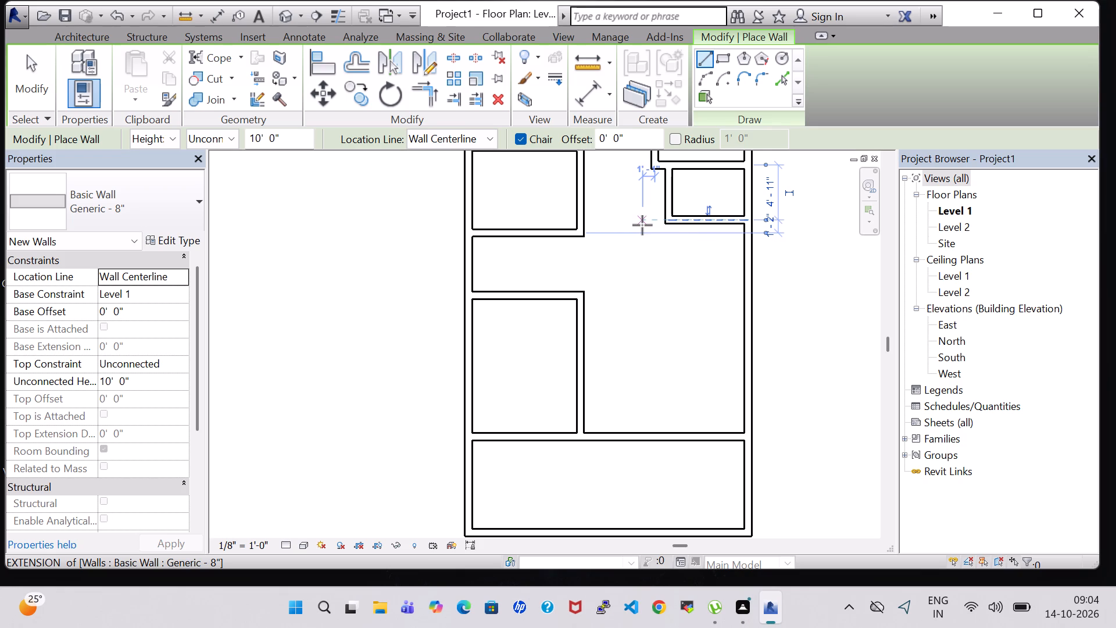
click(642, 225)
click(677, 225)
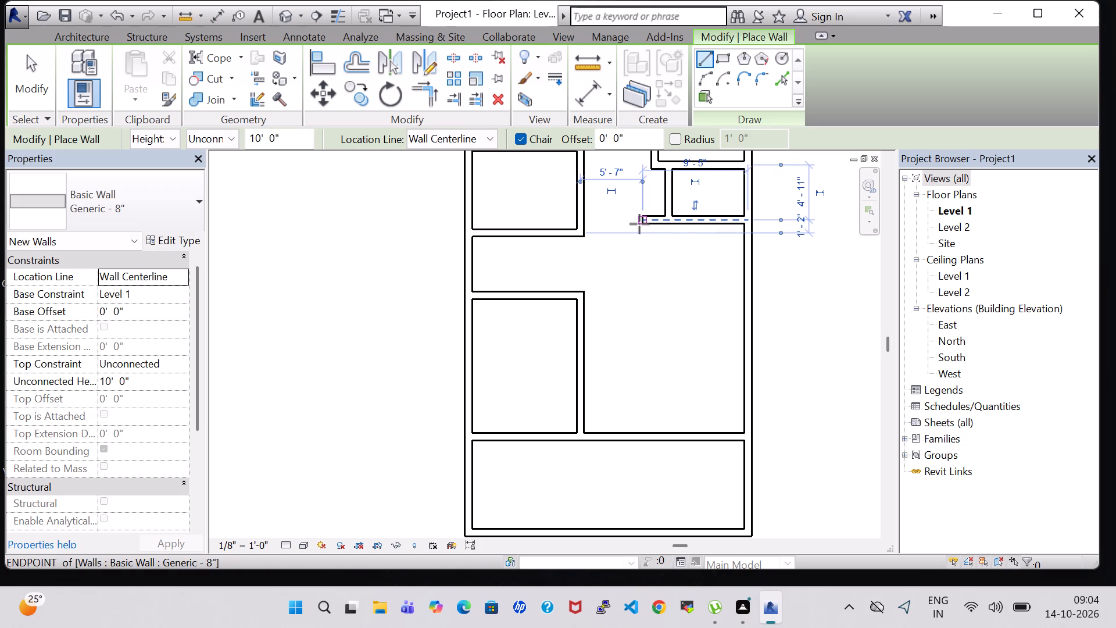
click(639, 224)
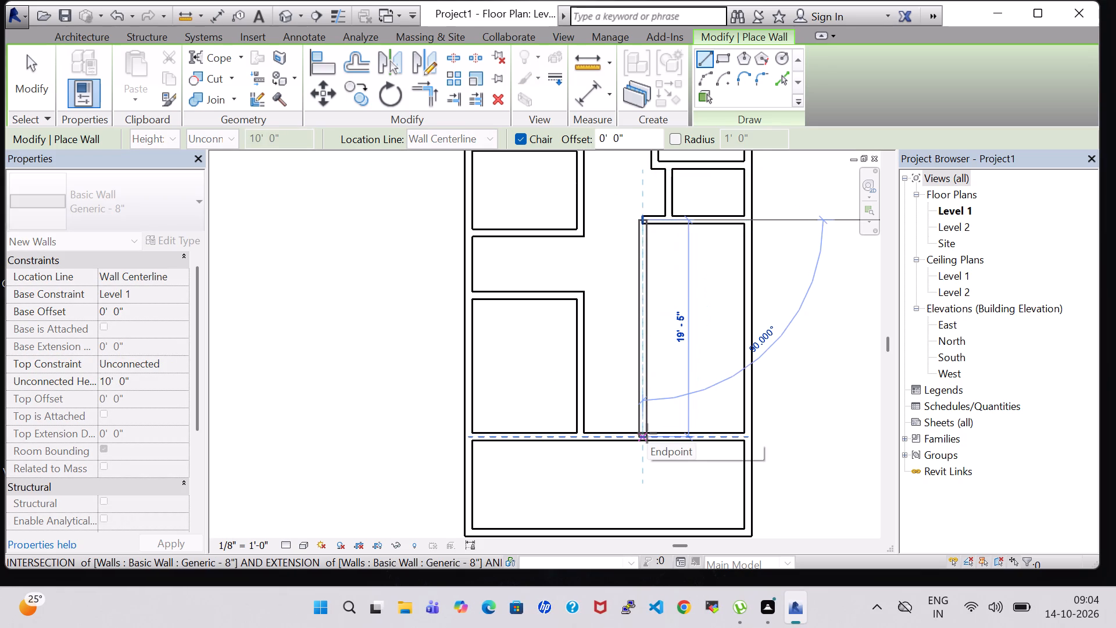
click(647, 433)
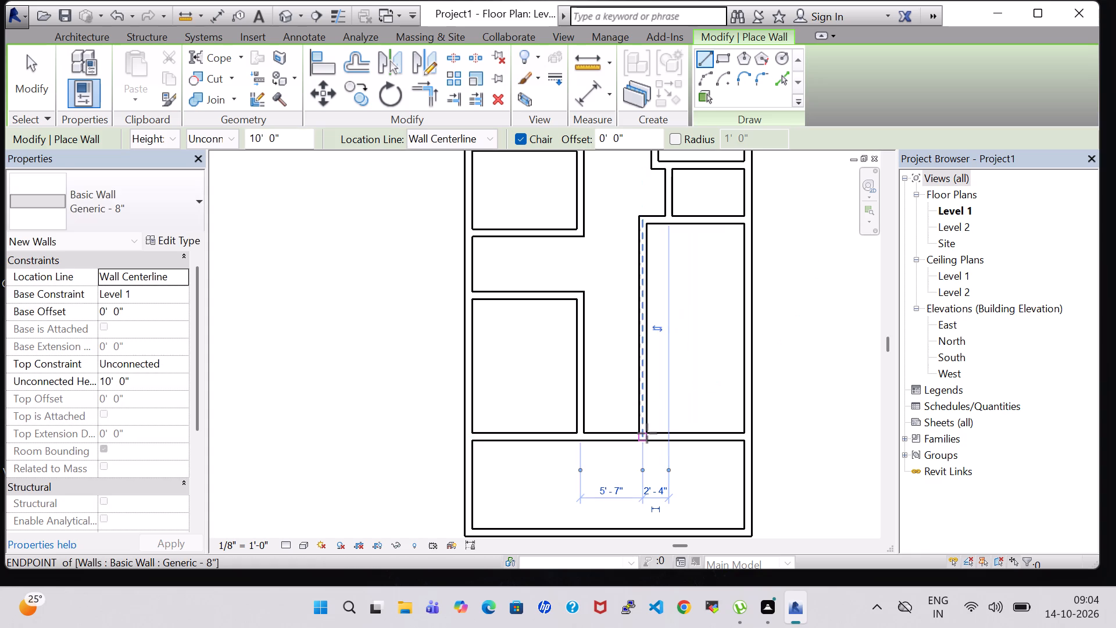
scroll(818, 315, down, 2)
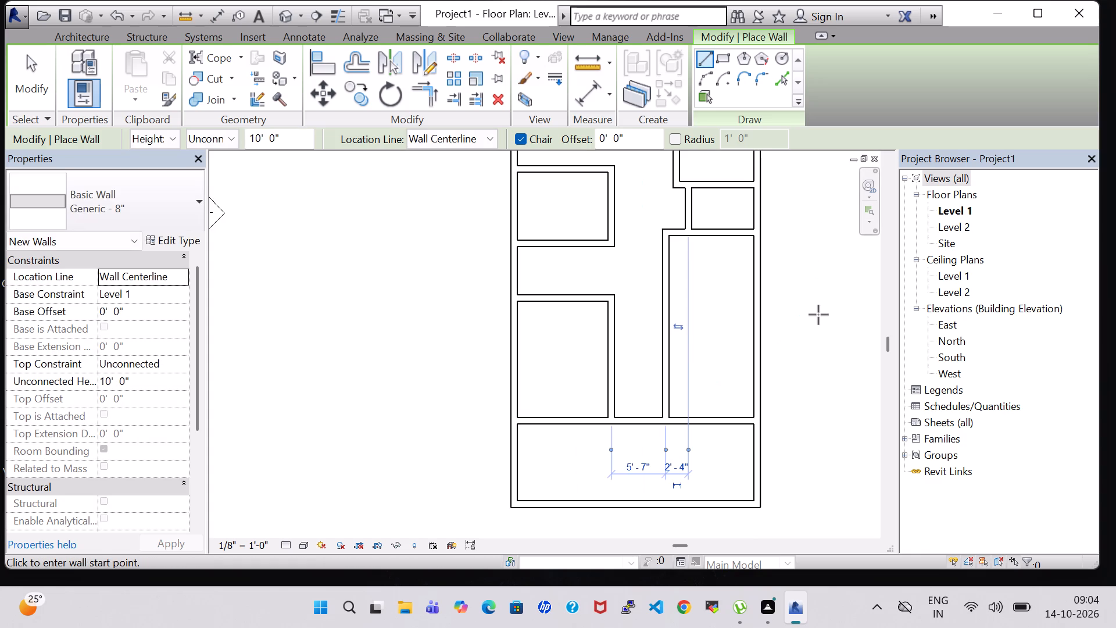
key(Escape)
key(Escape)
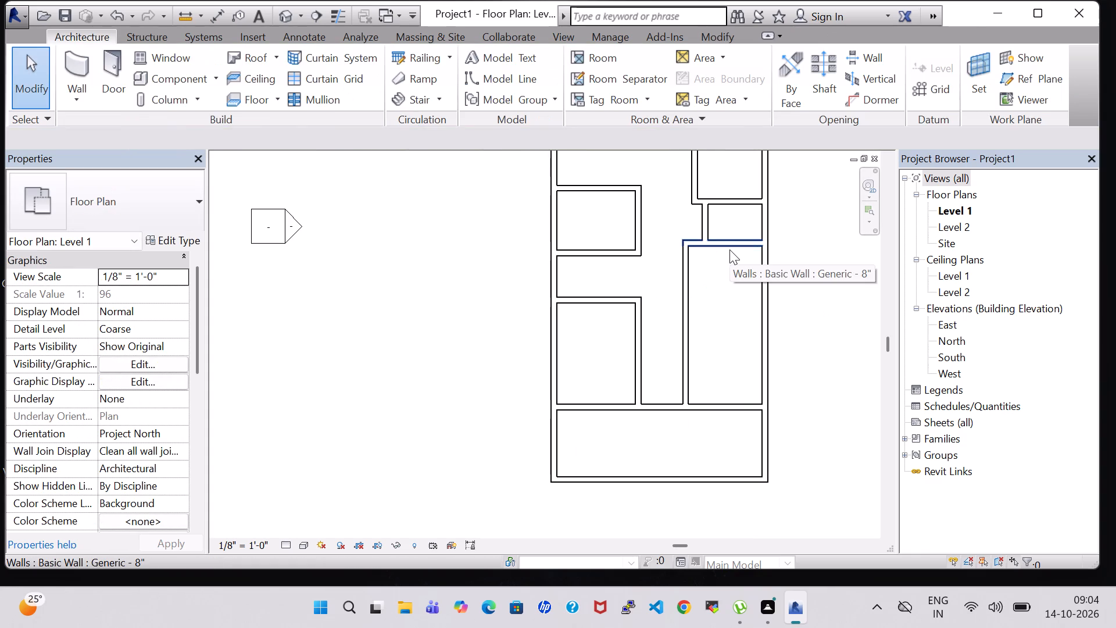
Move the bottom wall of the small room against the right outer wall down until it is 7'-10" from the room's top wall.
click(729, 249)
key(Down)
key(Down)
key(Down)
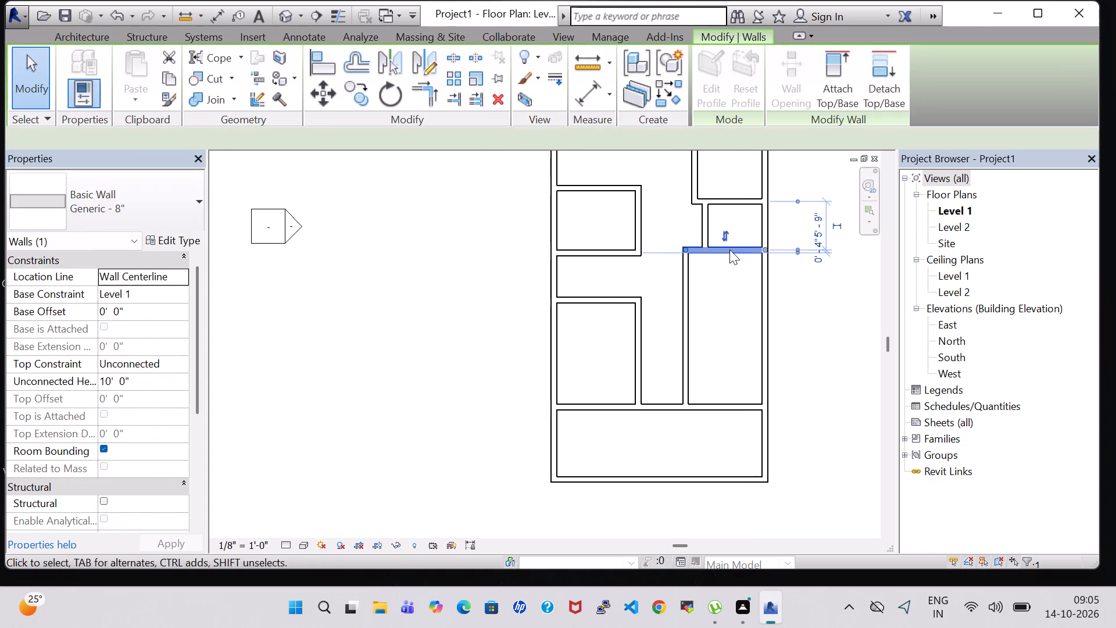
key(Down)
key(Down)
key(Down)
key(Down)
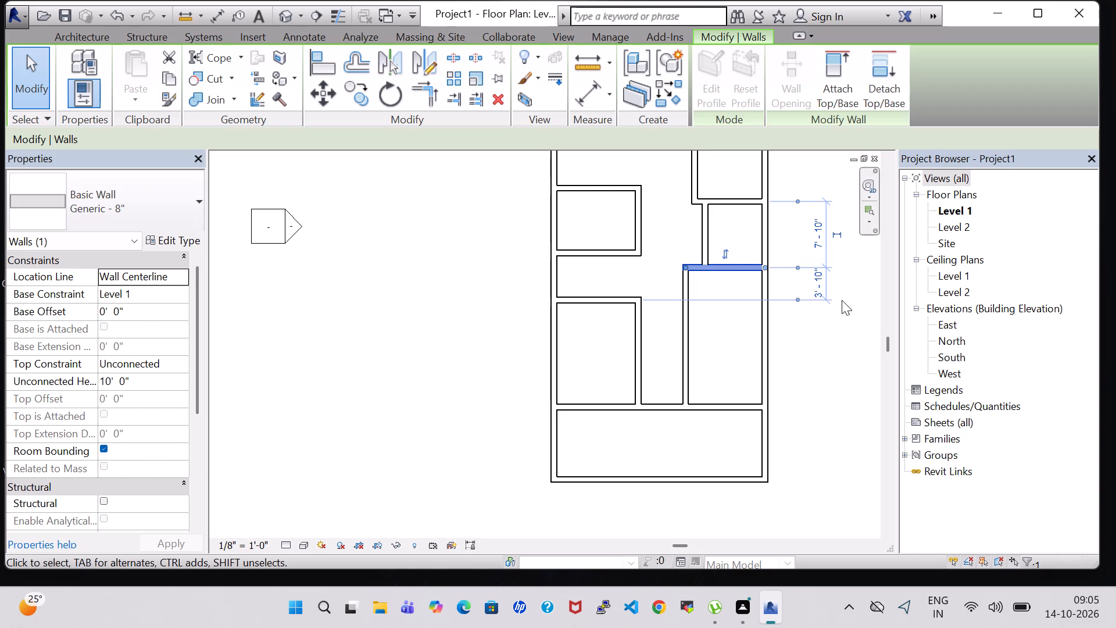
click(789, 316)
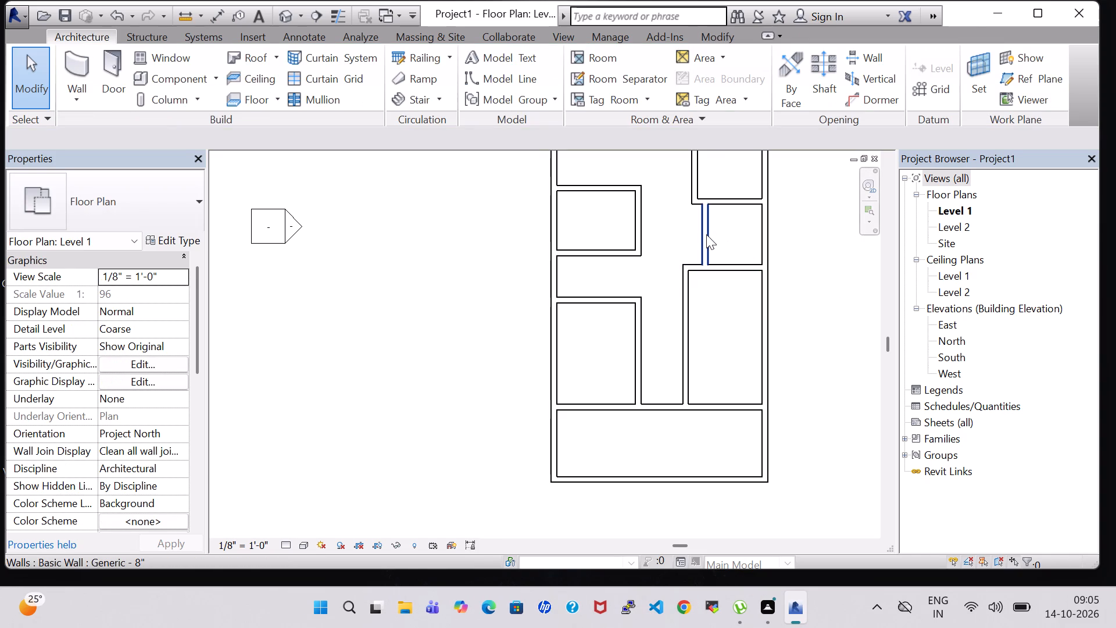
Move the small room's top wall down until it is 7'-0" above the room's bottom wall.
click(742, 208)
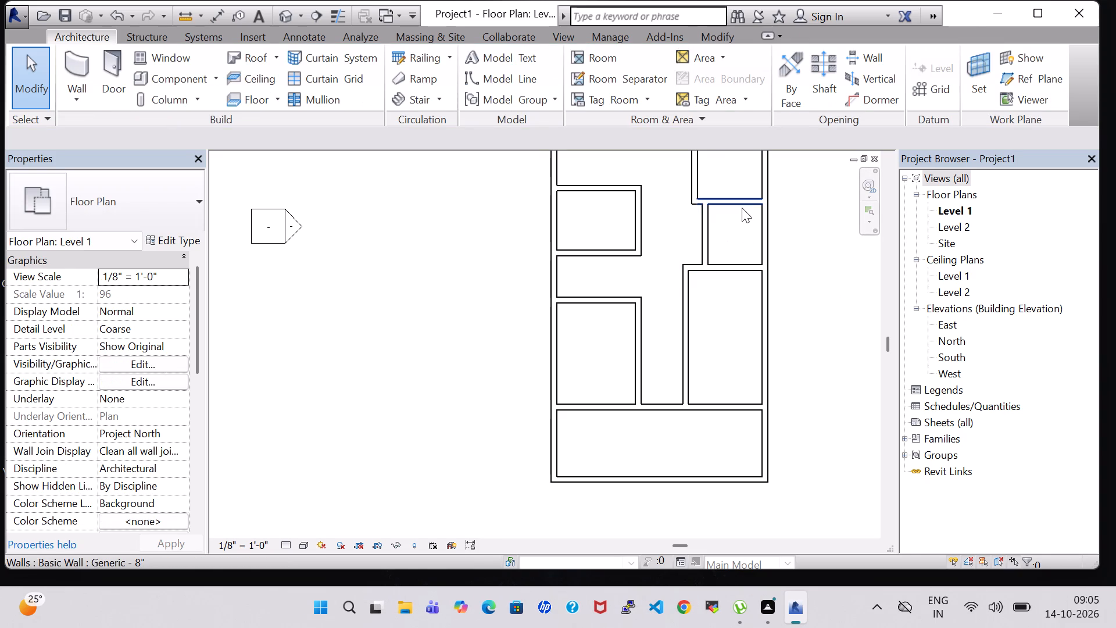
key(Down)
key(Down)
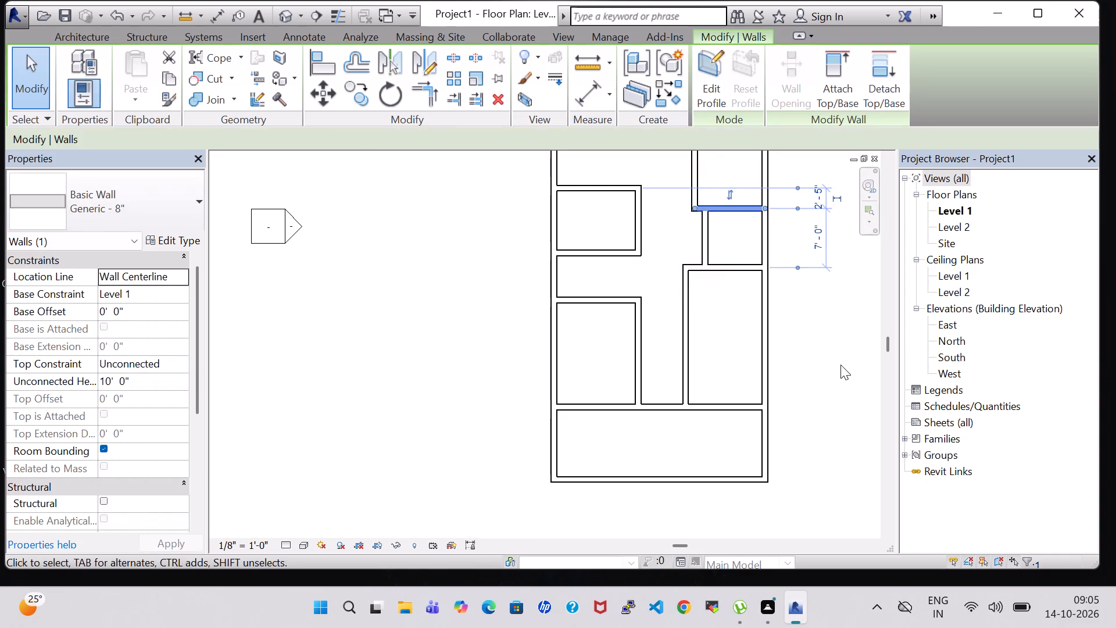
click(825, 360)
Shift the lowest right room's long vertical wall about 1'-4" toward the right outer wall.
middle_drag(825, 354, 797, 496)
scroll(803, 448, down, 3)
middle_drag(818, 406, 778, 327)
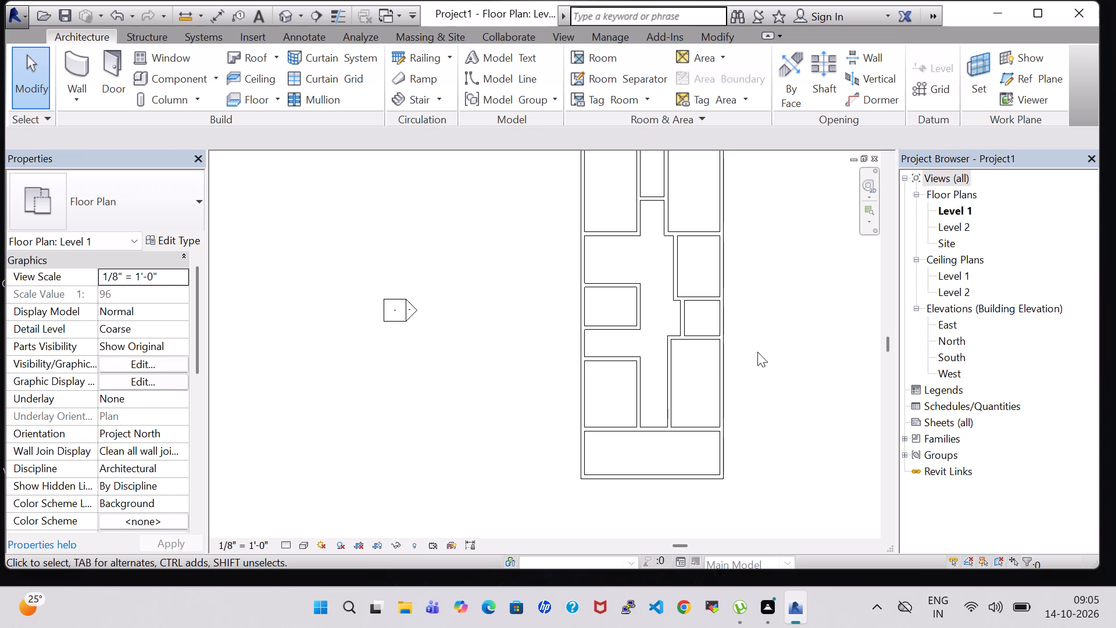
click(670, 396)
key(Right)
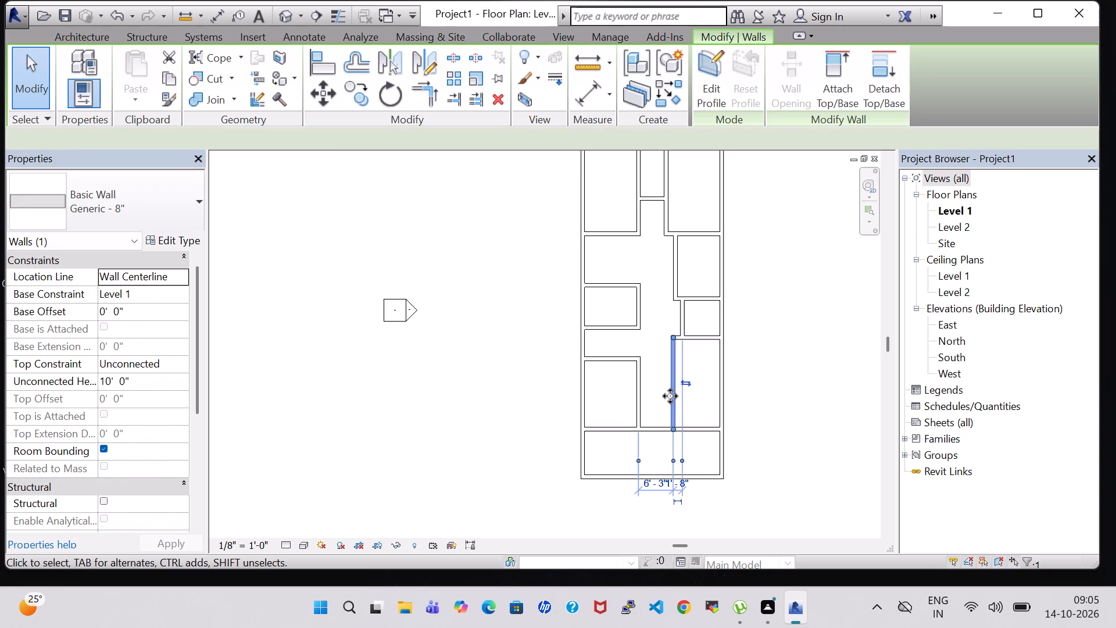
key(Right)
click(796, 392)
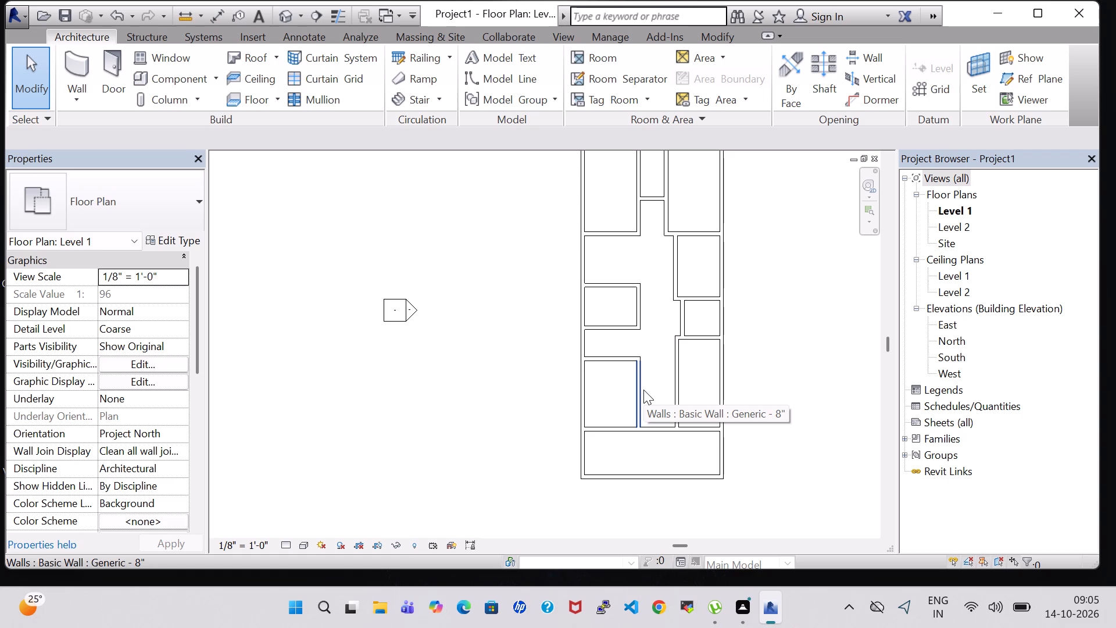
click(804, 374)
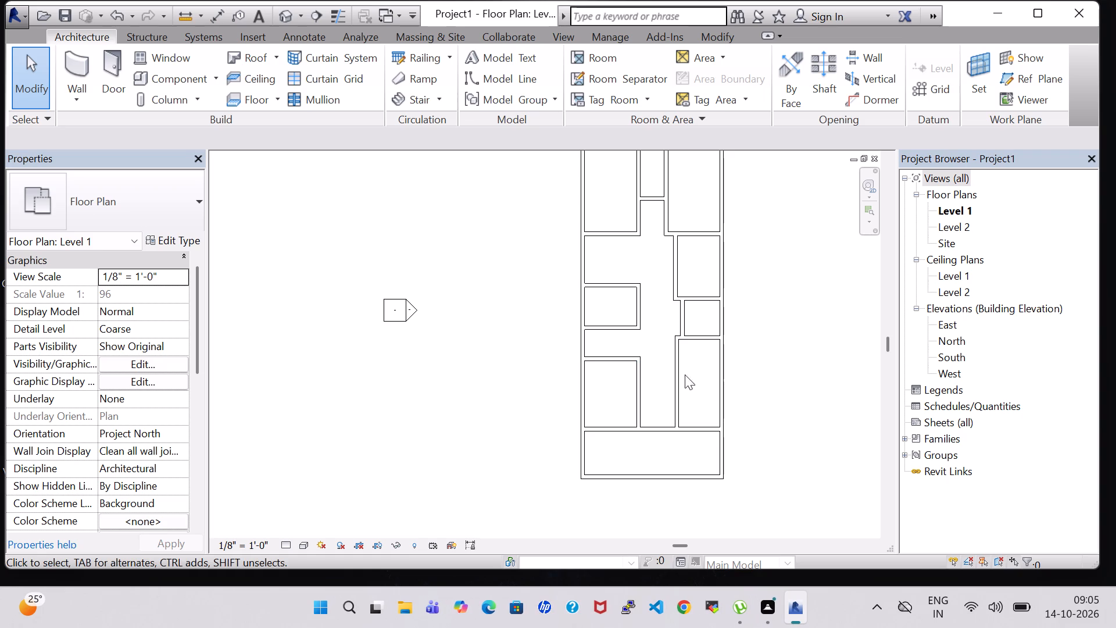
Shift the lowest left room's right-hand wall about 1'-4" toward the left outer wall.
click(634, 389)
key(Left)
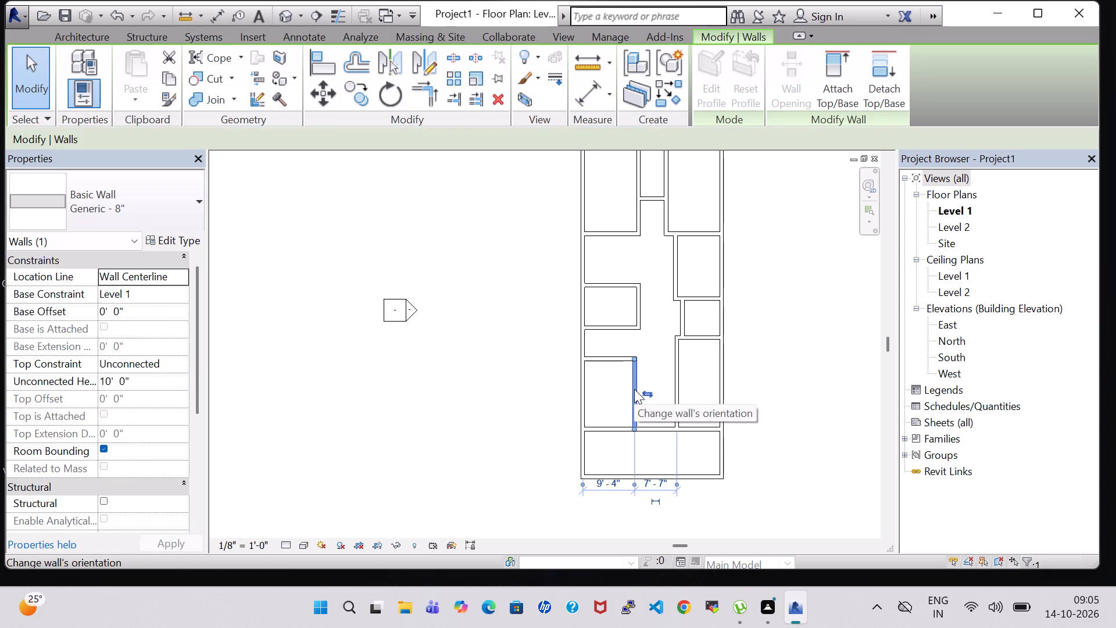
key(Left)
click(778, 383)
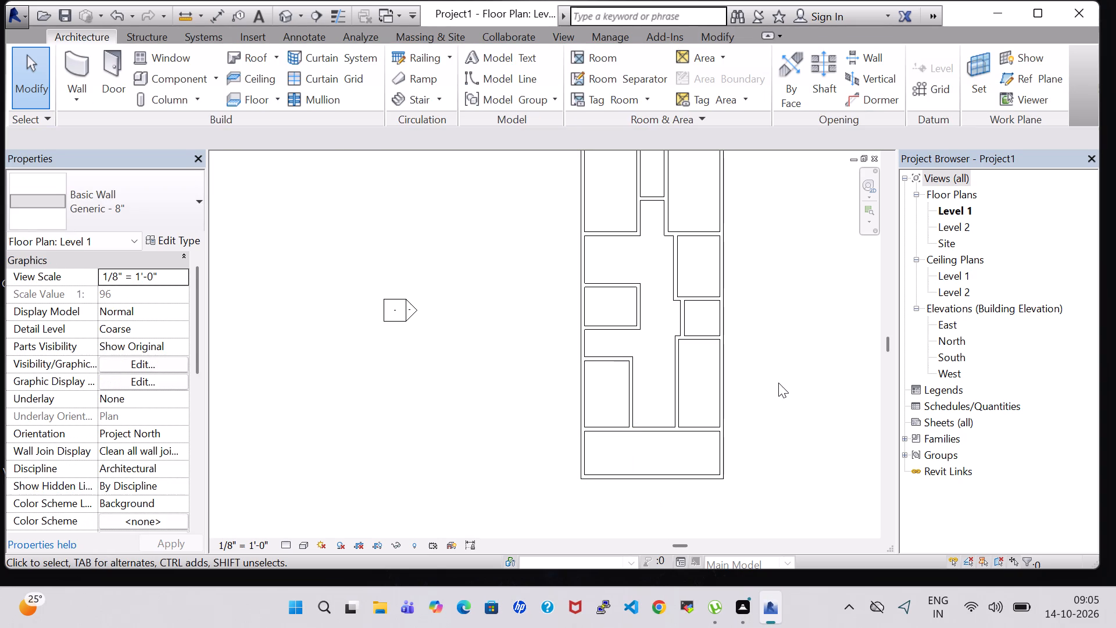
Shift the middle left room's right-hand wall toward the left outer wall until it is 8'-0" from it.
click(645, 298)
key(Left)
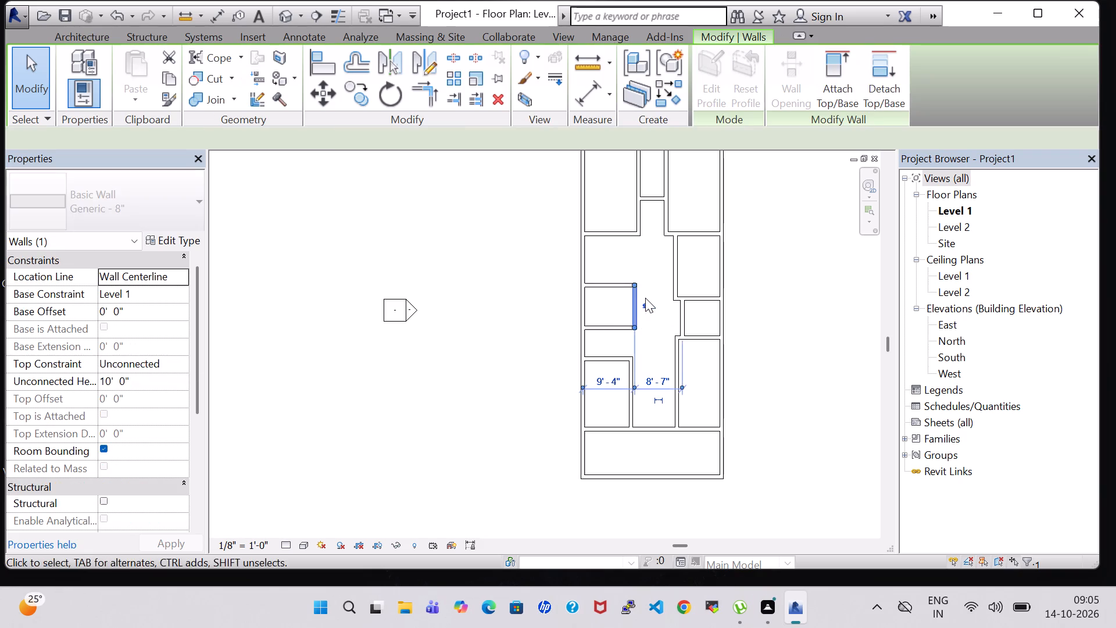
key(Left)
key(Left)
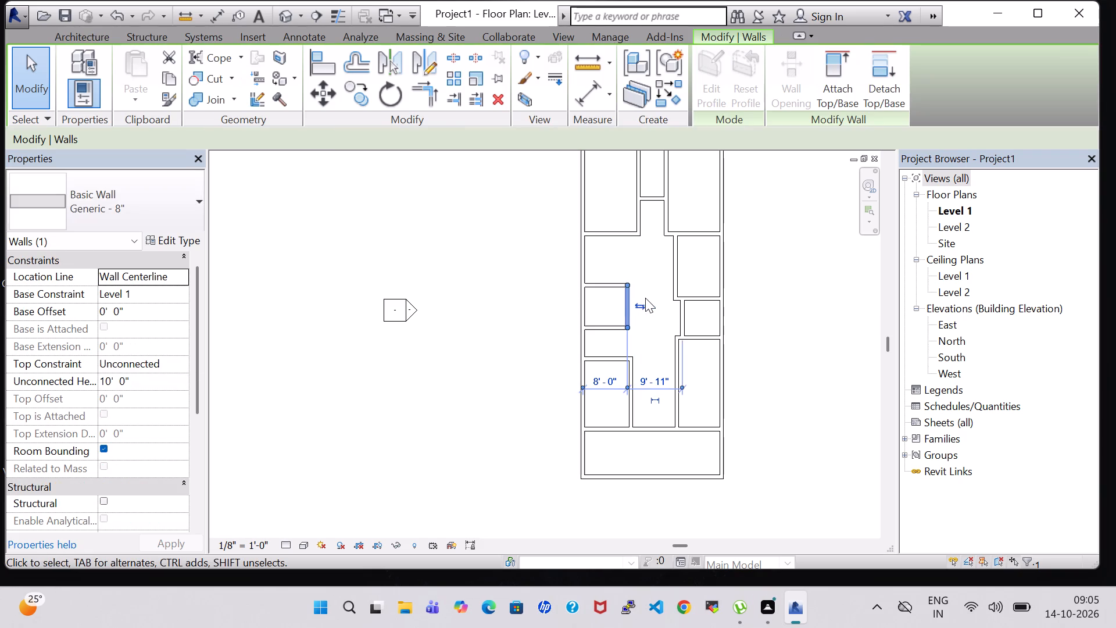
click(774, 319)
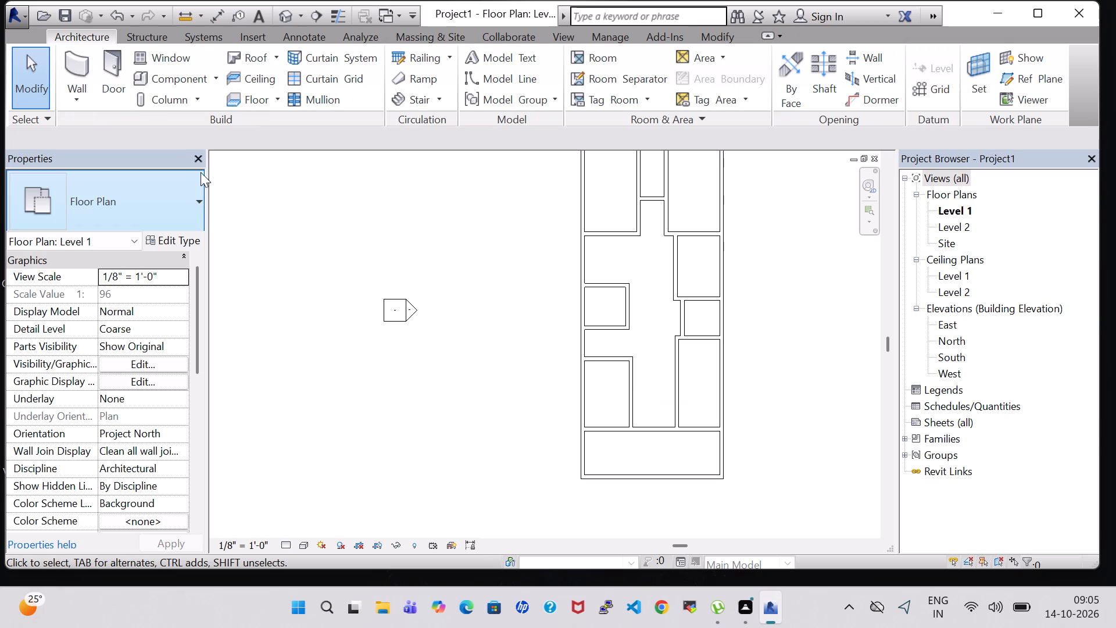
Set the sample height of the Generic - 8" wall type's assembly to 10' 0".
click(625, 235)
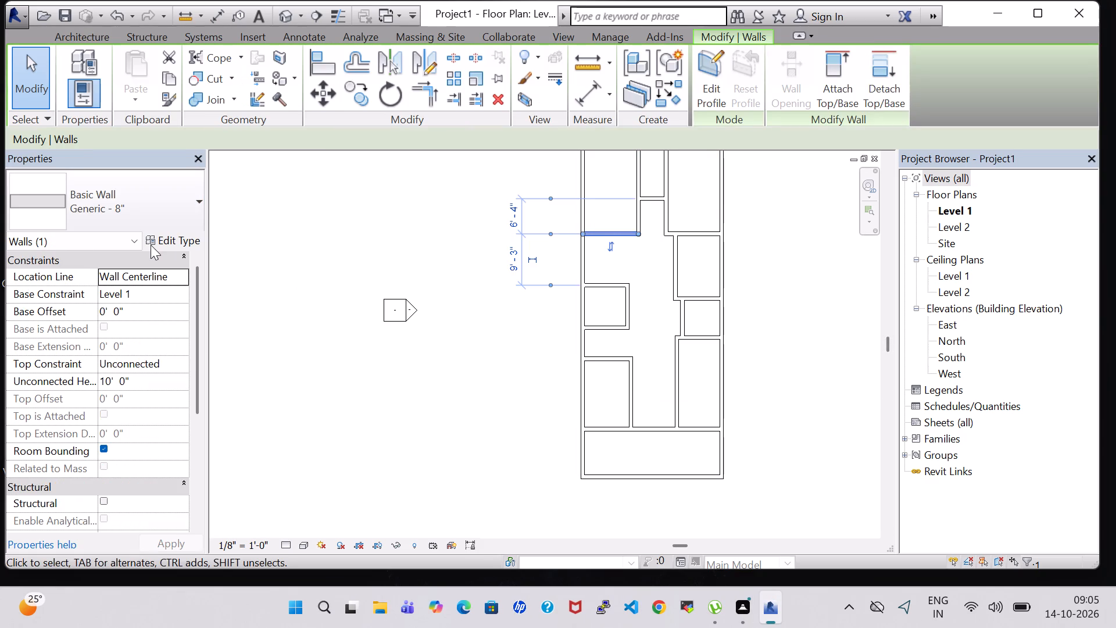
click(177, 238)
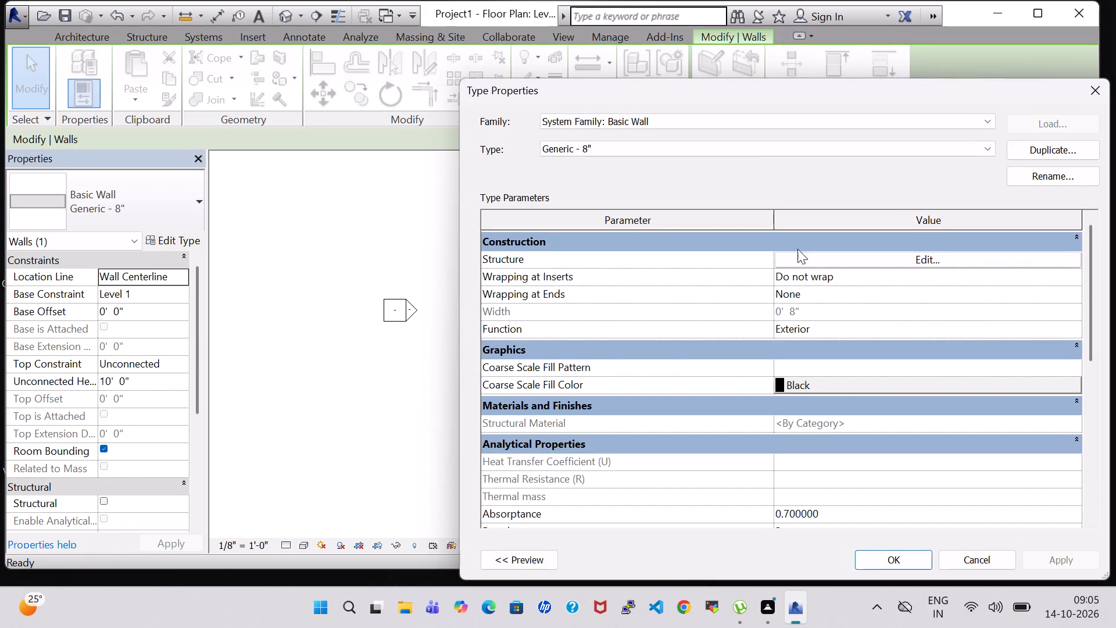
click(915, 262)
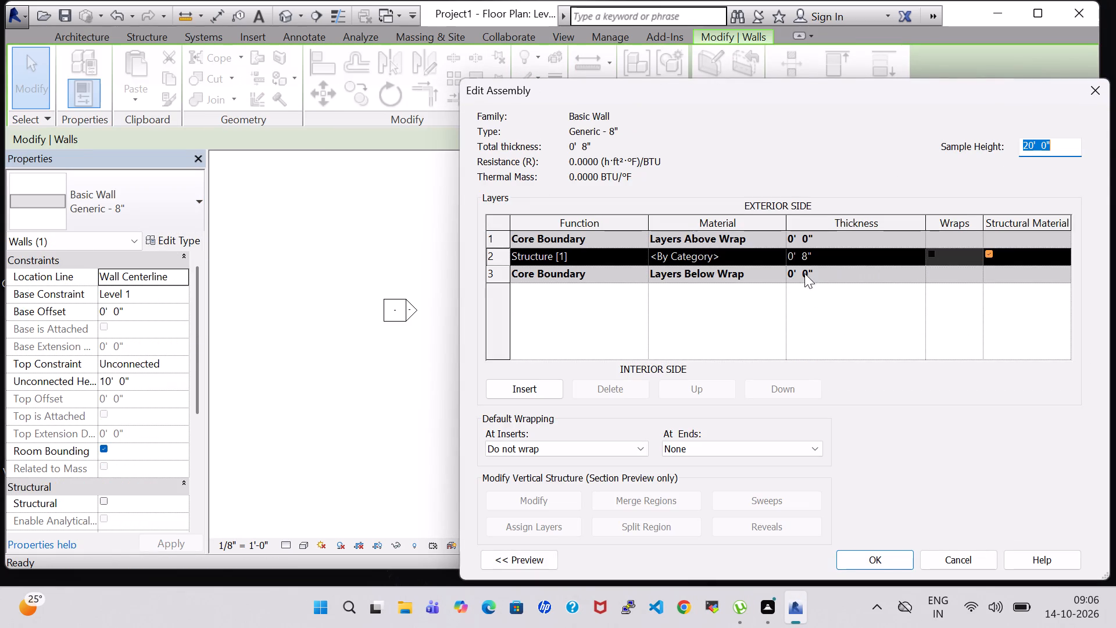
click(1032, 143)
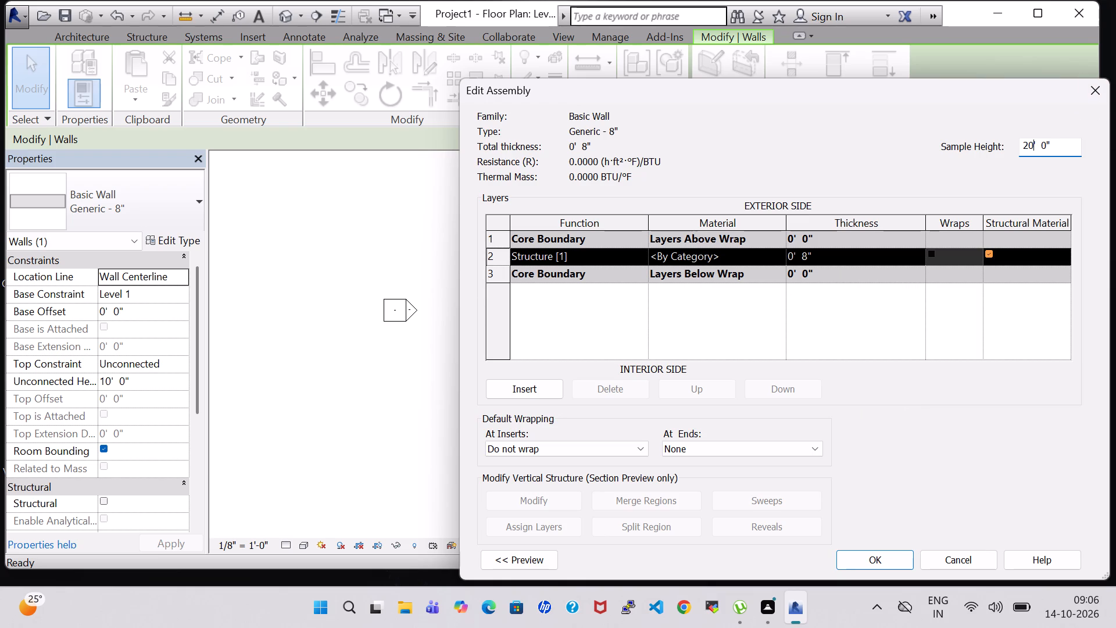
click(1029, 144)
key(BackSpace)
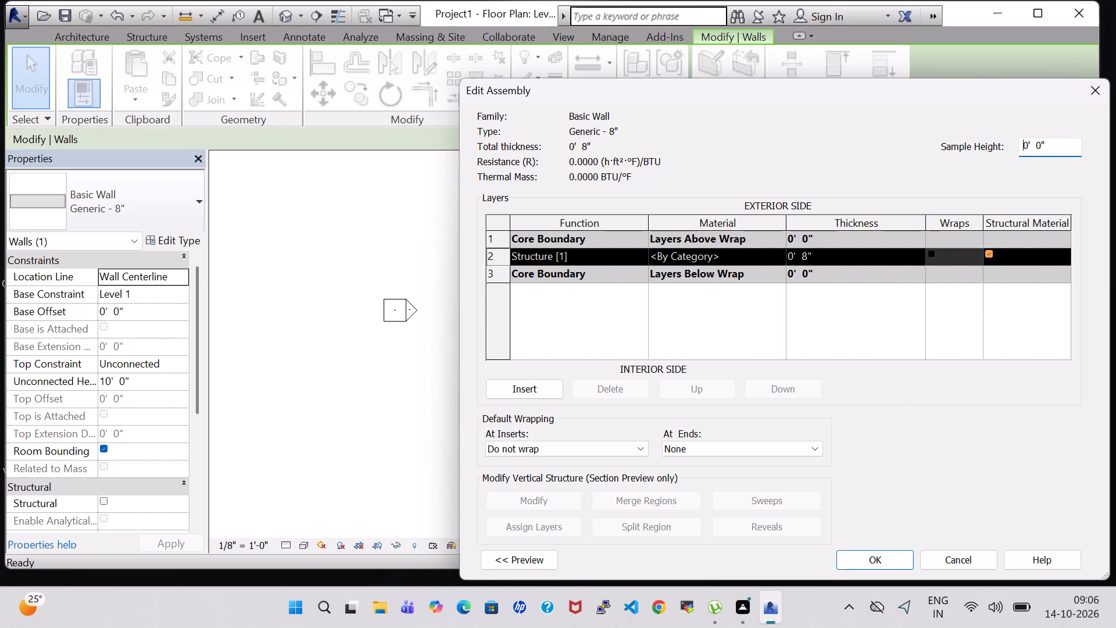
key(1)
click(863, 551)
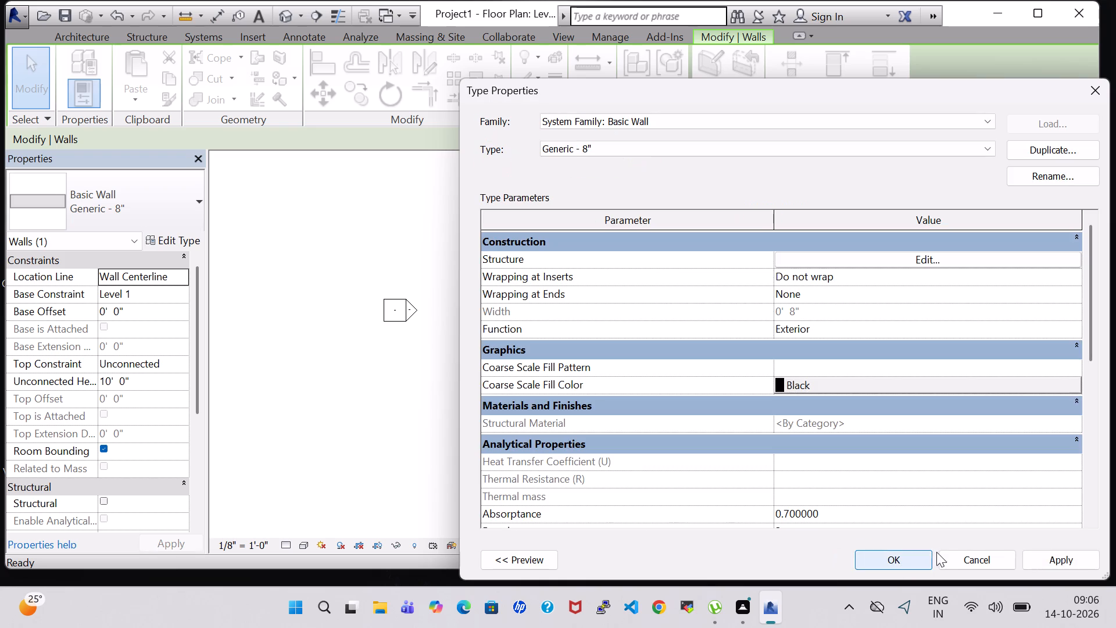
click(1082, 561)
click(917, 556)
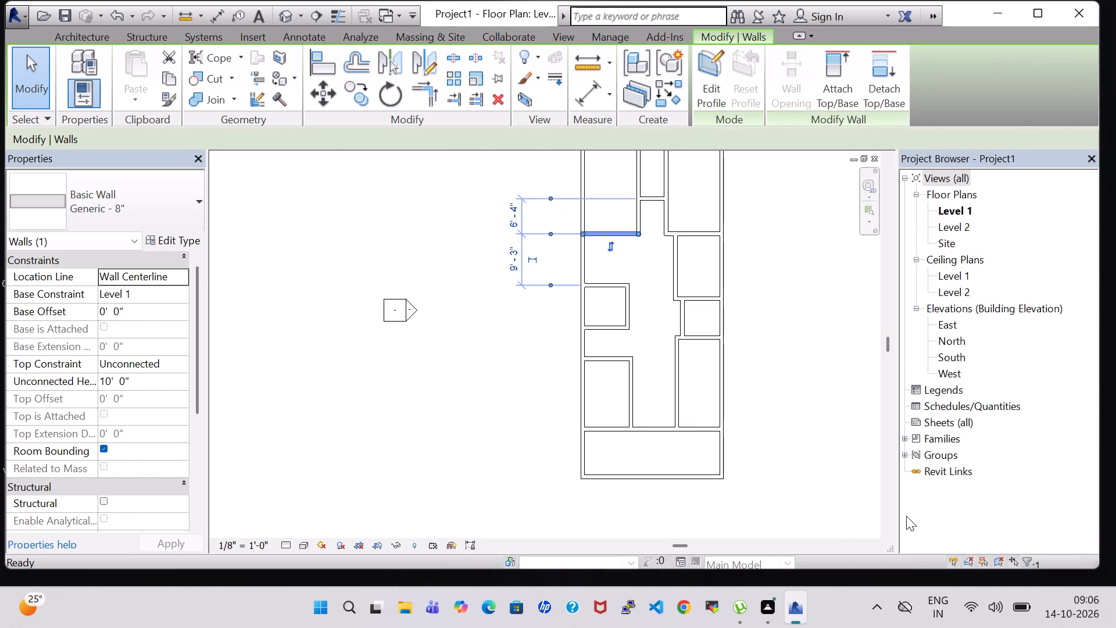
click(818, 270)
Duplicate the upper-left room's bottom wall type Generic - 8" under the name "inner wall".
click(620, 229)
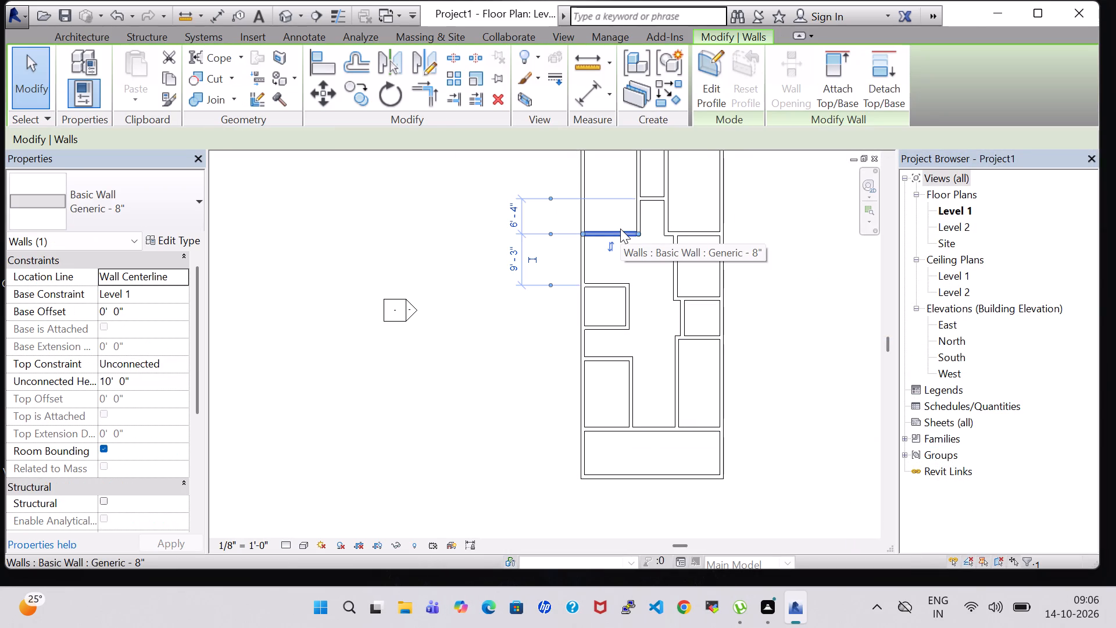
click(170, 231)
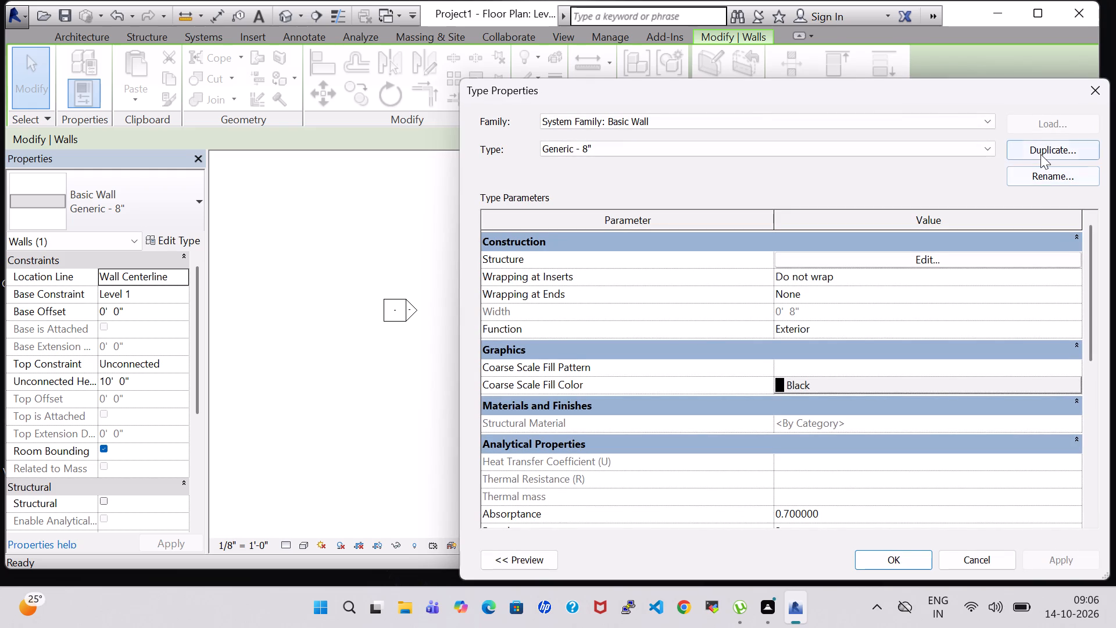
click(1040, 154)
click(793, 329)
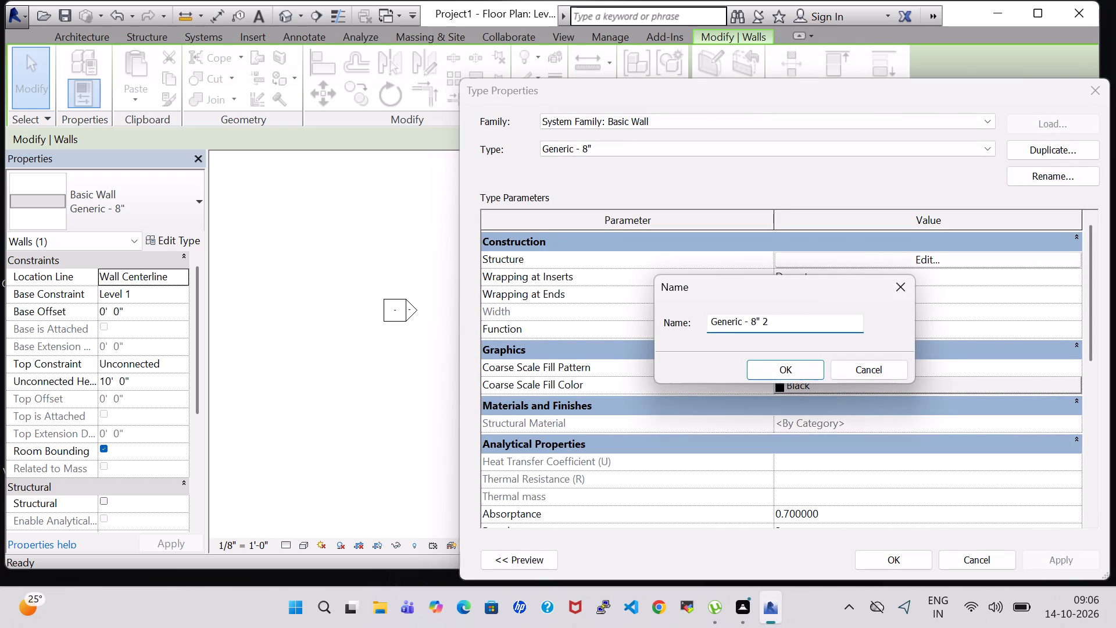
click(778, 325)
key(BackSpace)
key(BackSpace)
key(BackSpace)
key(BackSpace)
key(BackSpace)
key(BackSpace)
key(BackSpace)
key(BackSpace)
key(BackSpace)
key(BackSpace)
key(BackSpace)
key(BackSpace)
key(BackSpace)
key(BackSpace)
key(BackSpace)
key(BackSpace)
key(BackSpace)
key(BackSpace)
key(BackSpace)
key(BackSpace)
text(inner wall)
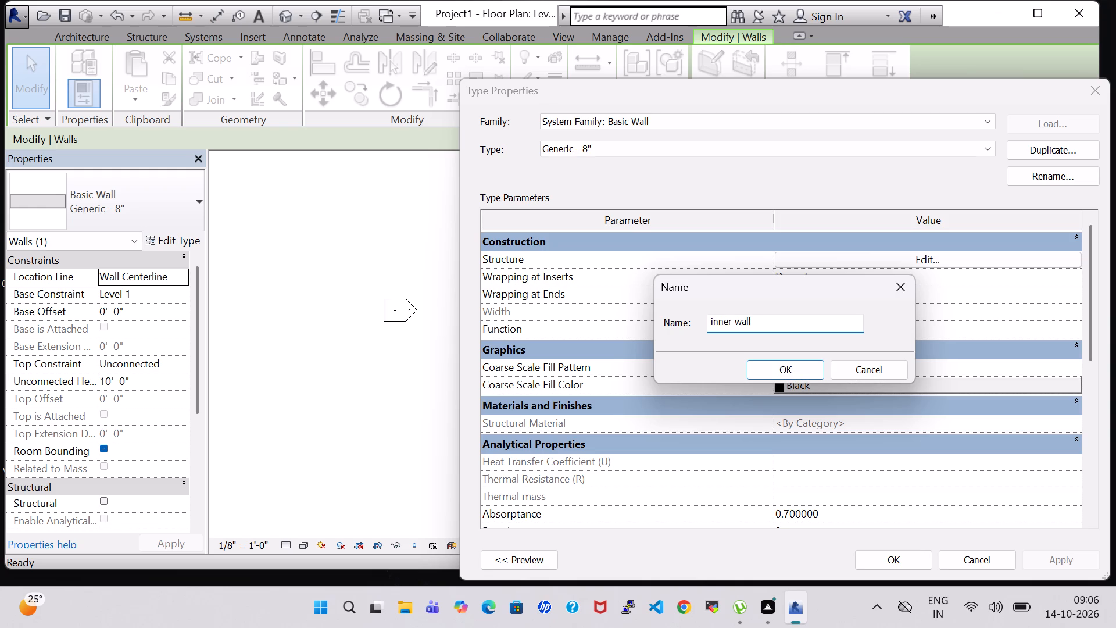
click(792, 369)
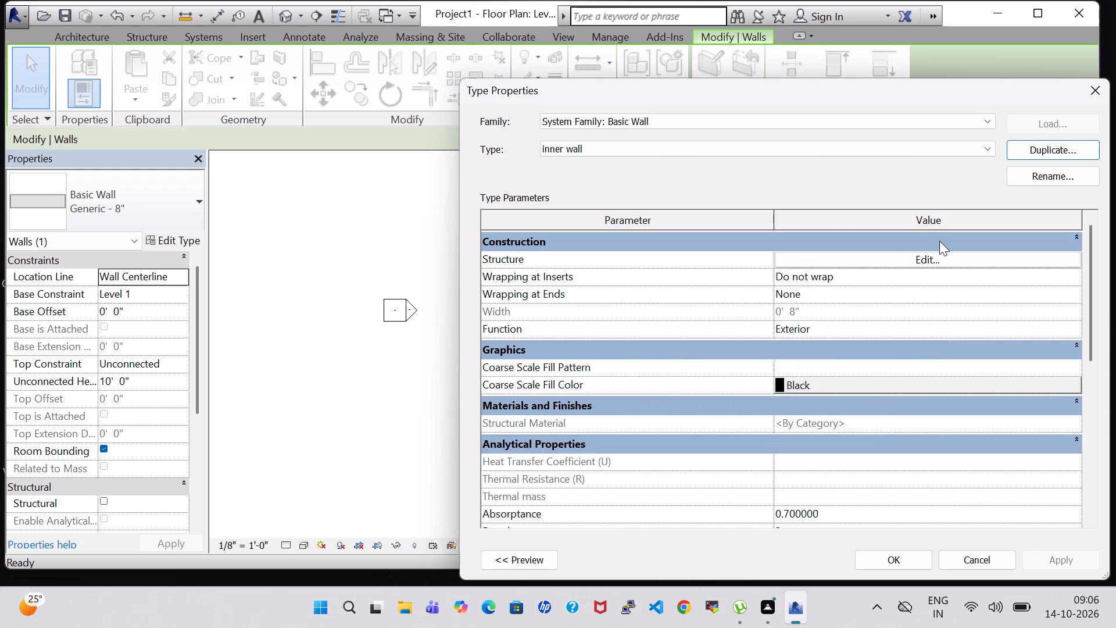
Set the inner wall type's structure layer thickness to 6" and apply the type to the selected wall.
click(954, 264)
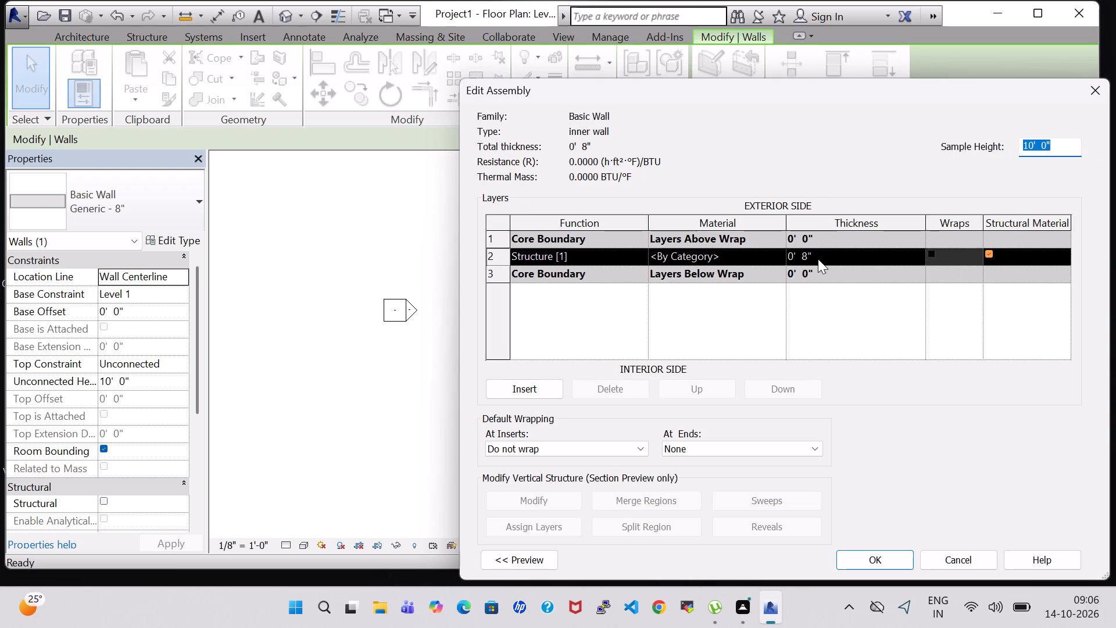
click(815, 258)
click(807, 256)
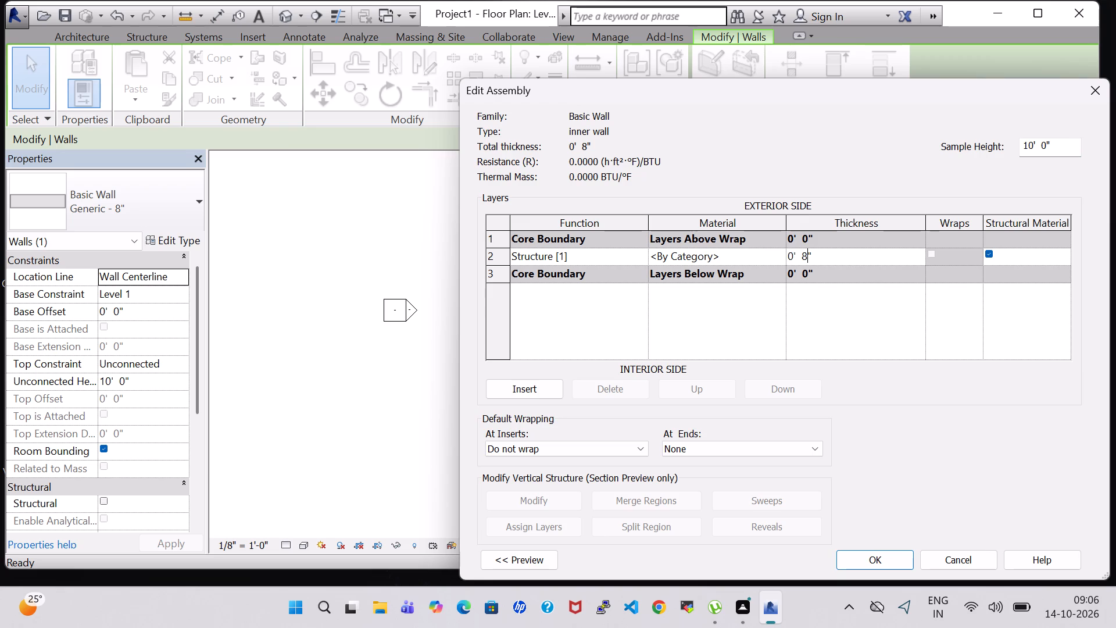
key(BackSpace)
key(6)
click(900, 557)
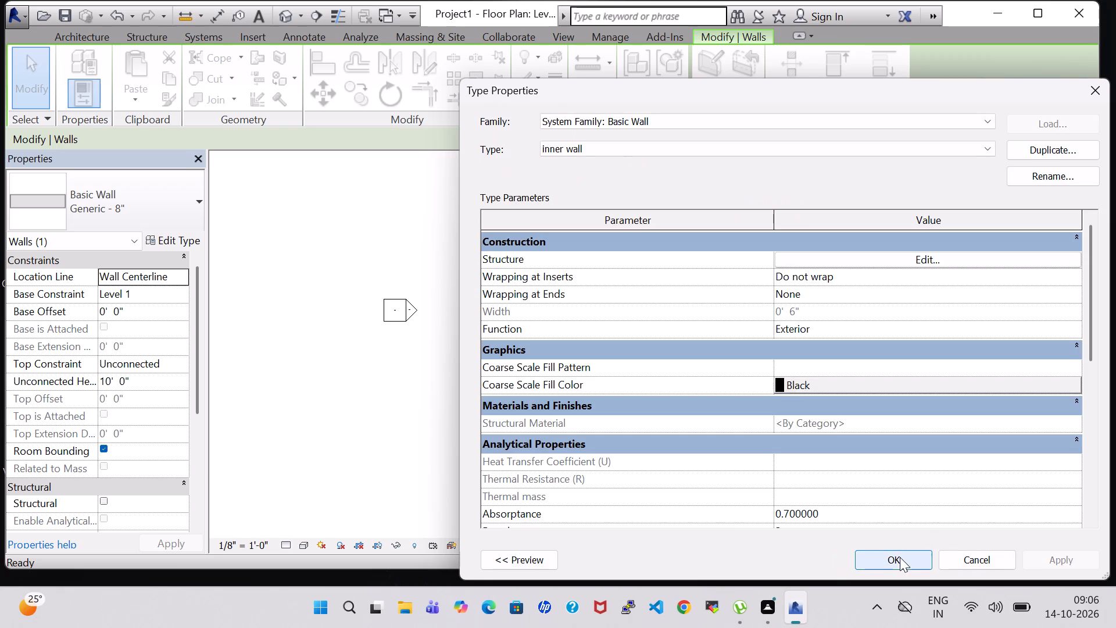
click(920, 262)
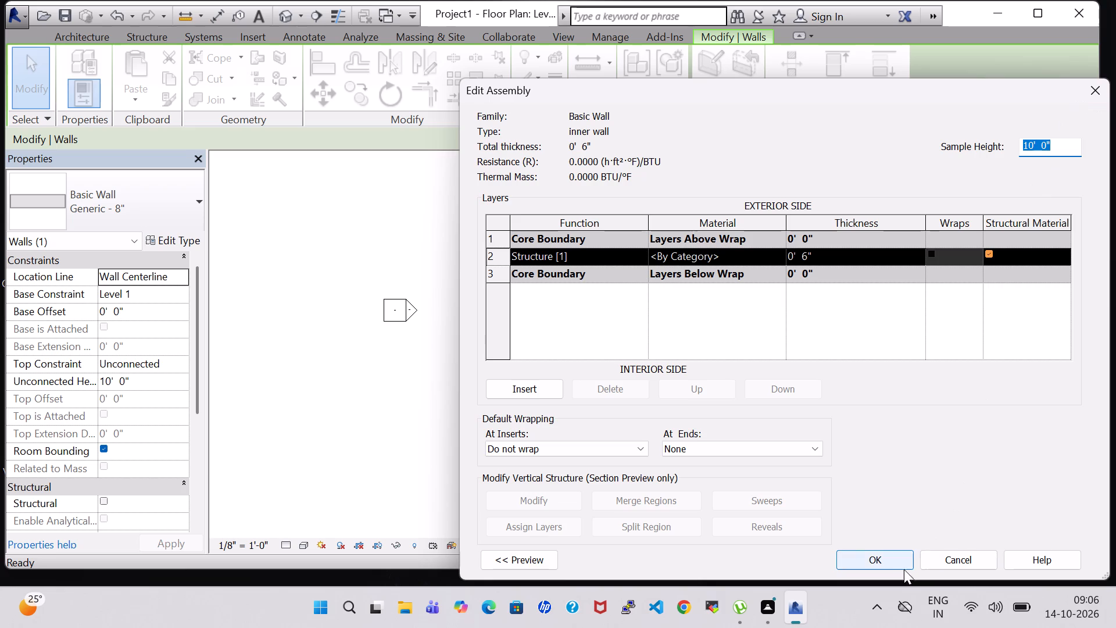
click(899, 567)
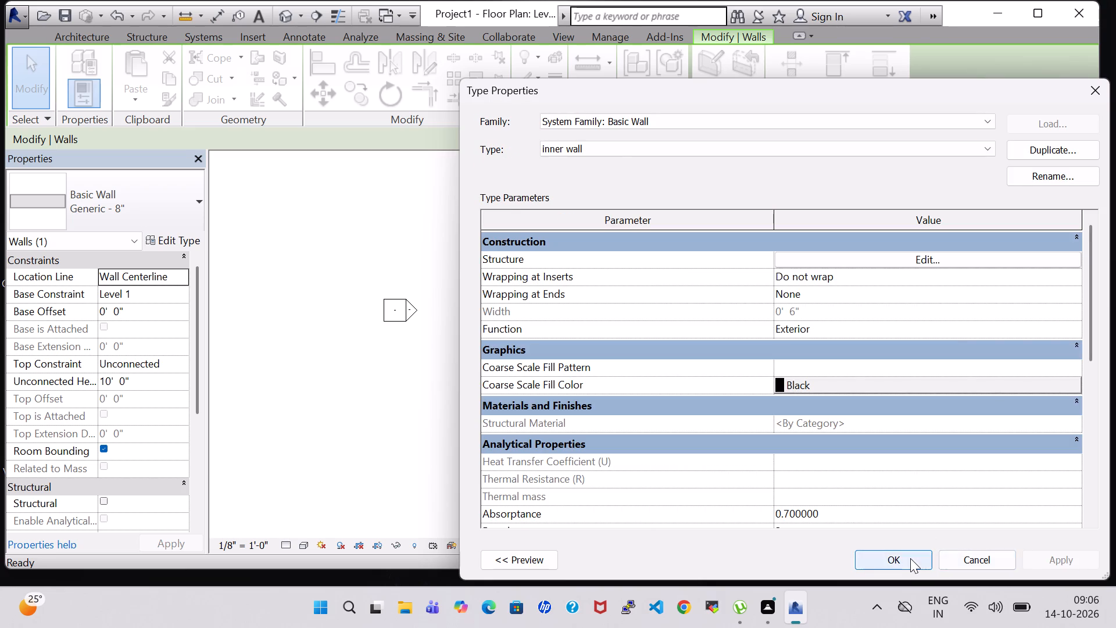
click(910, 558)
click(783, 315)
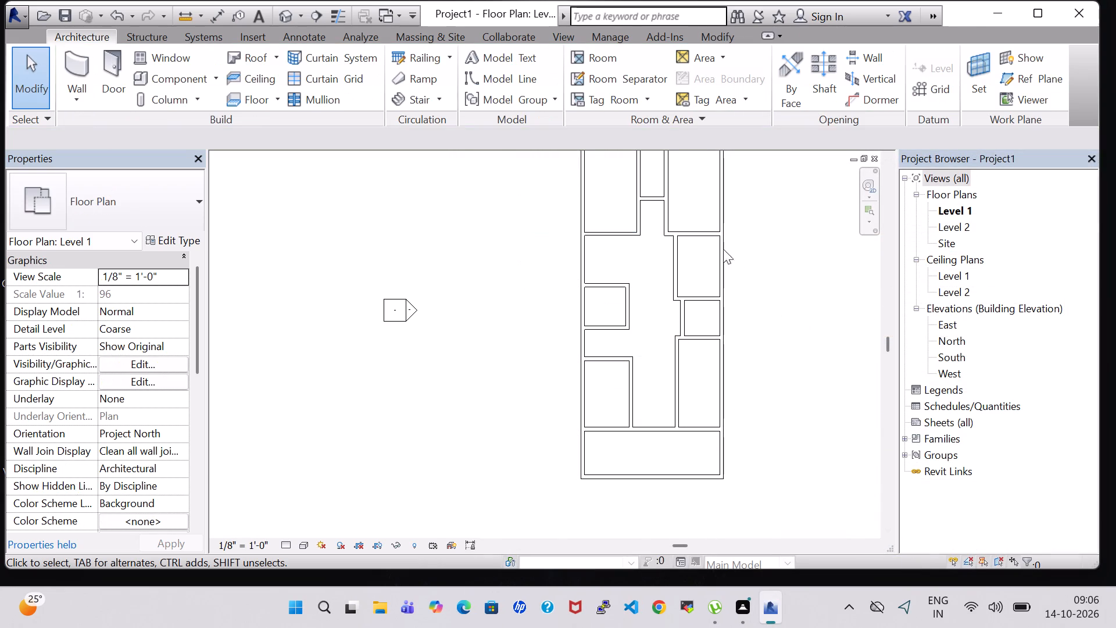
Change the left, bottom and right walls of the narrow space between the two upper rooms to the inner wall type.
click(637, 184)
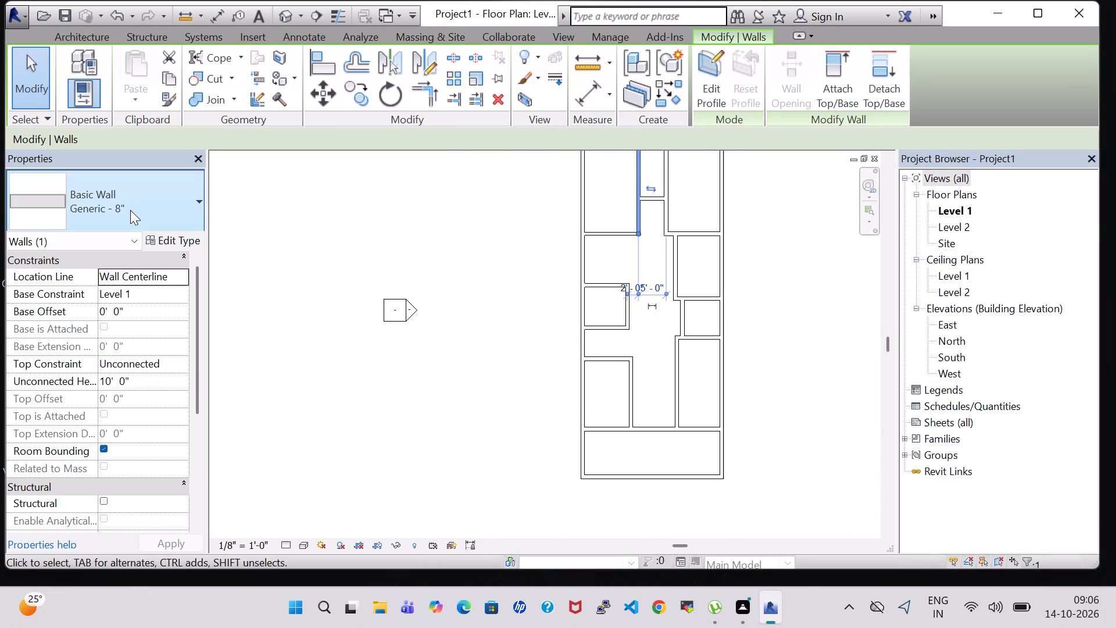
click(130, 210)
click(91, 595)
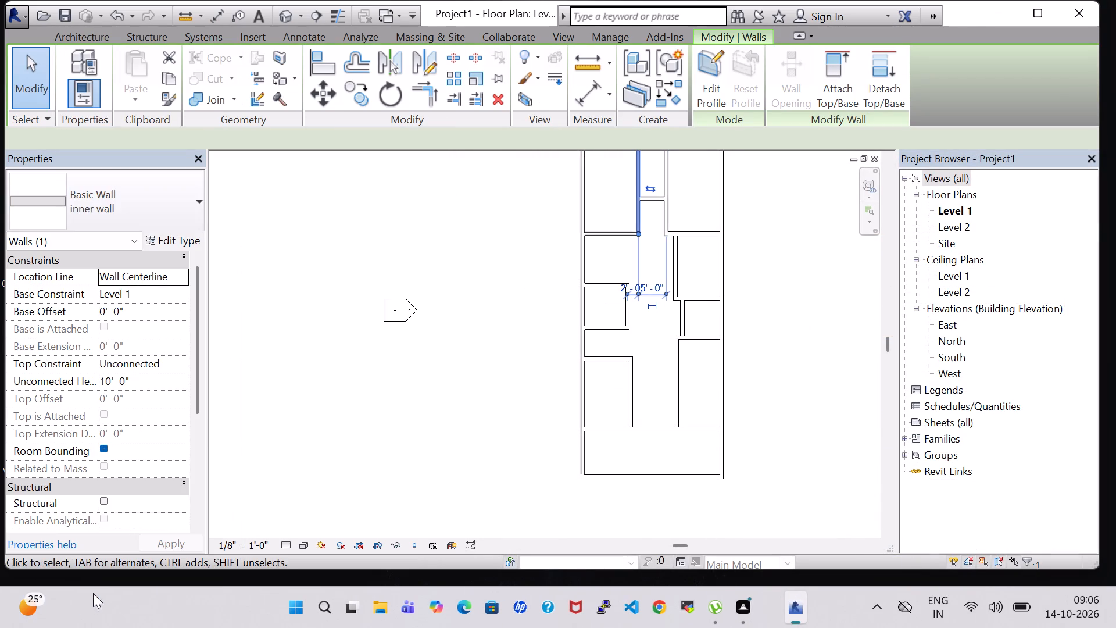
click(648, 202)
click(171, 188)
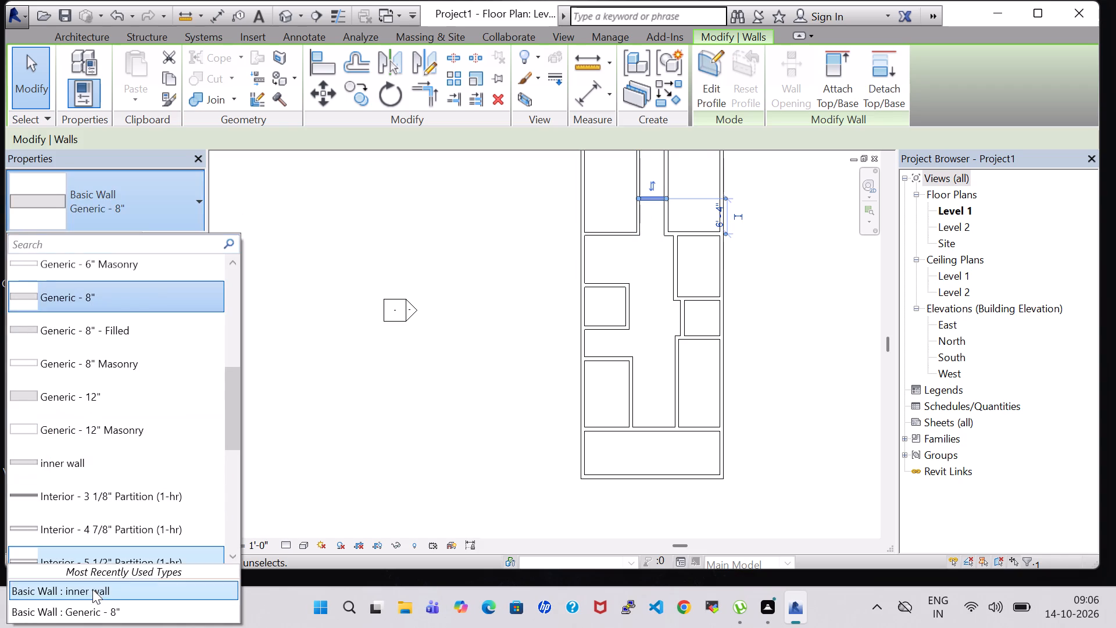
click(101, 592)
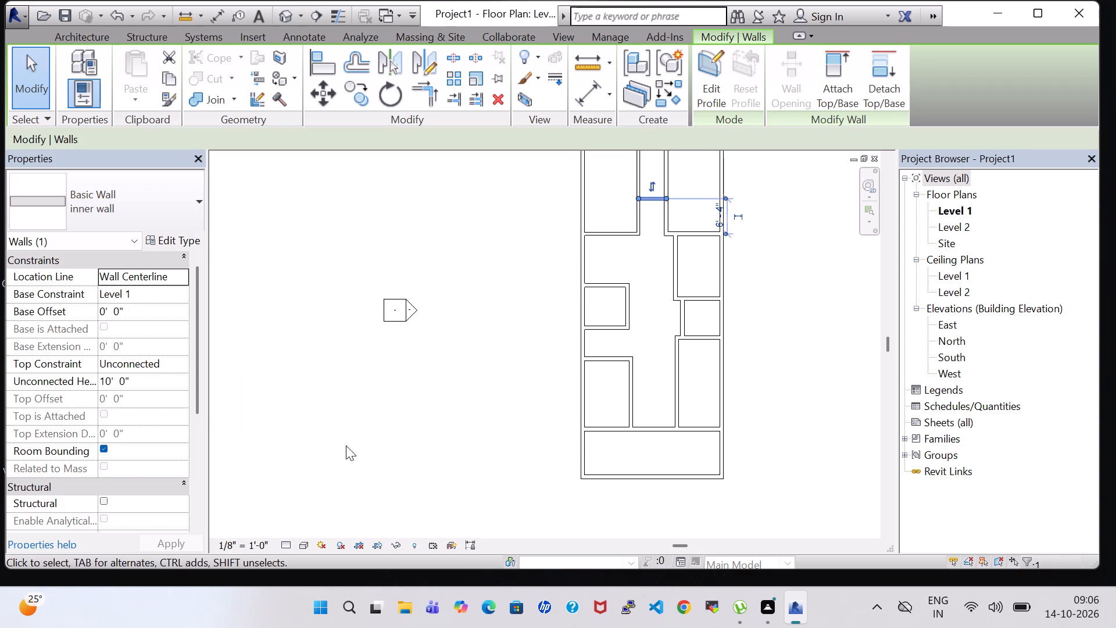
click(670, 165)
click(113, 211)
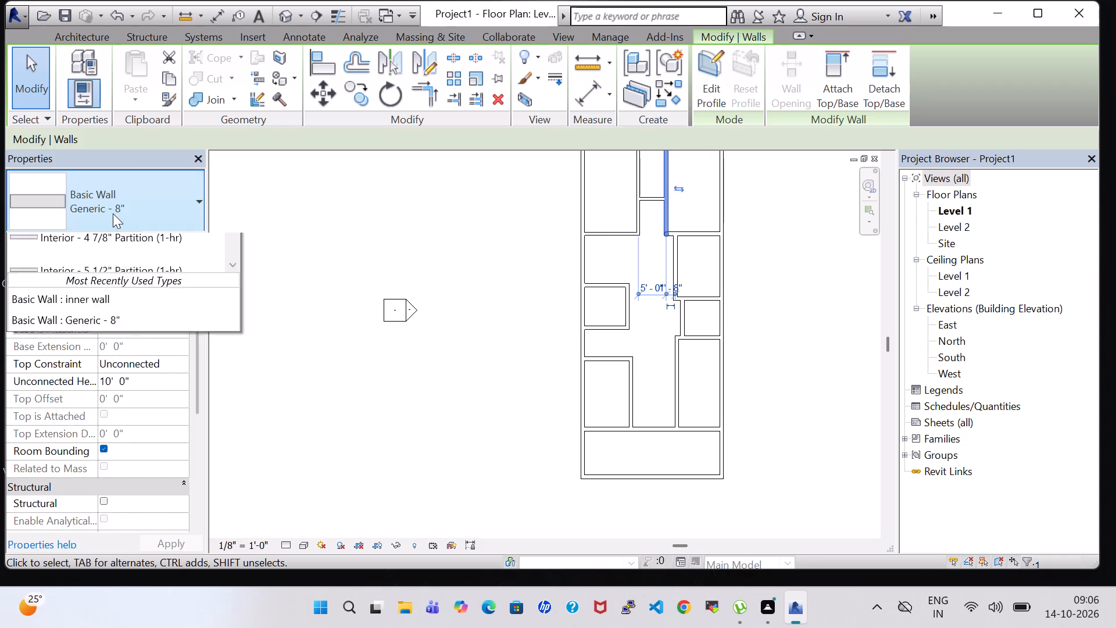
click(117, 591)
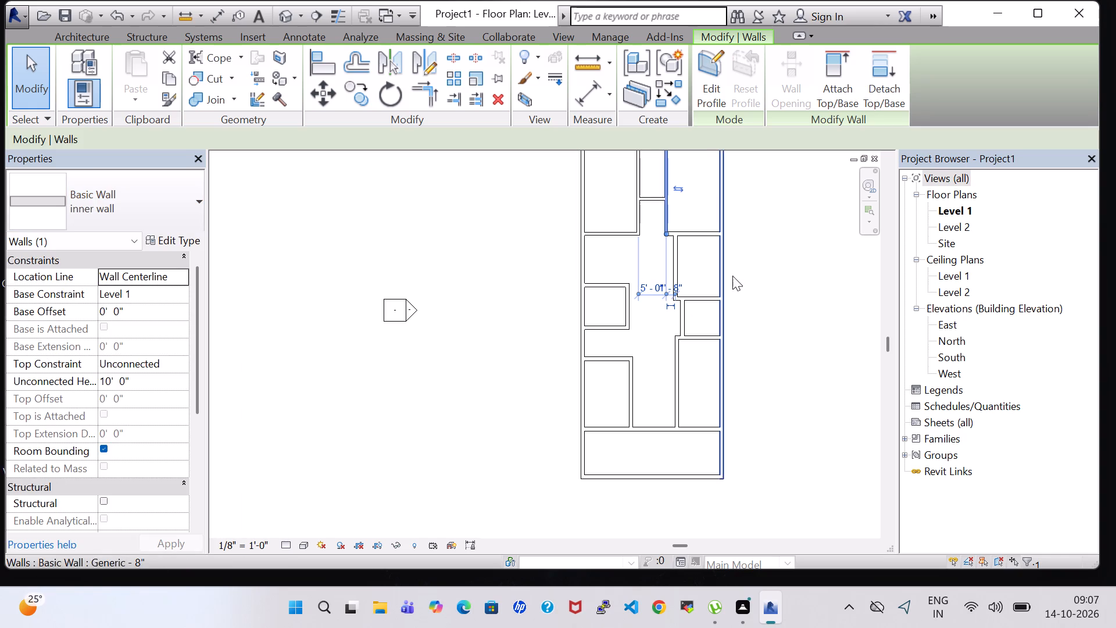
Apply the inner wall type to the upper-right room's bottom wall and to the left and bottom walls of the room below it.
click(691, 234)
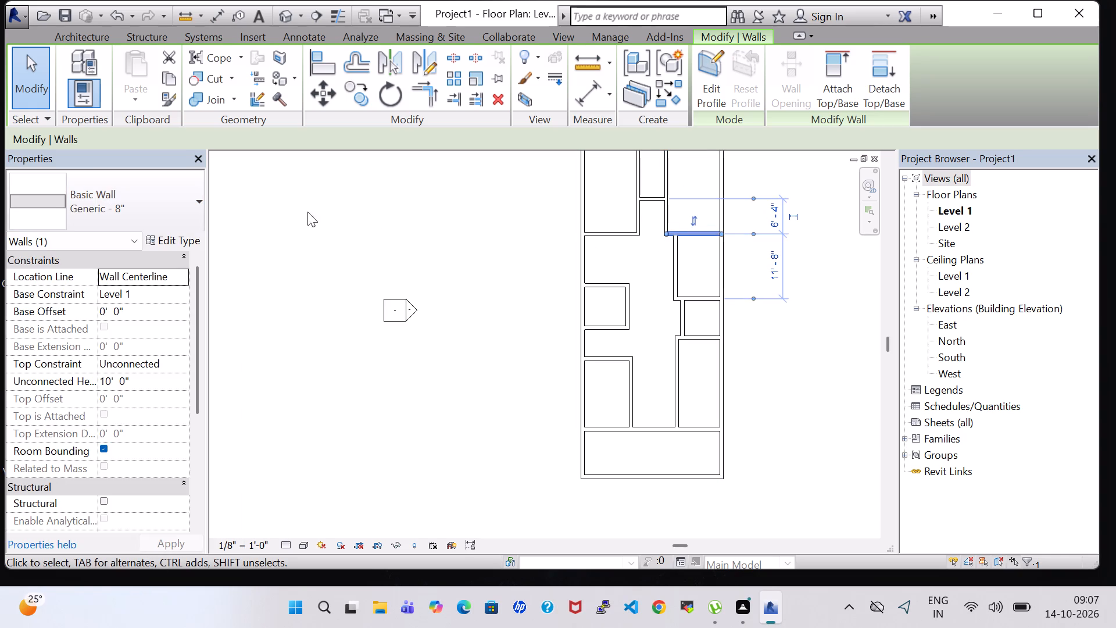
click(164, 194)
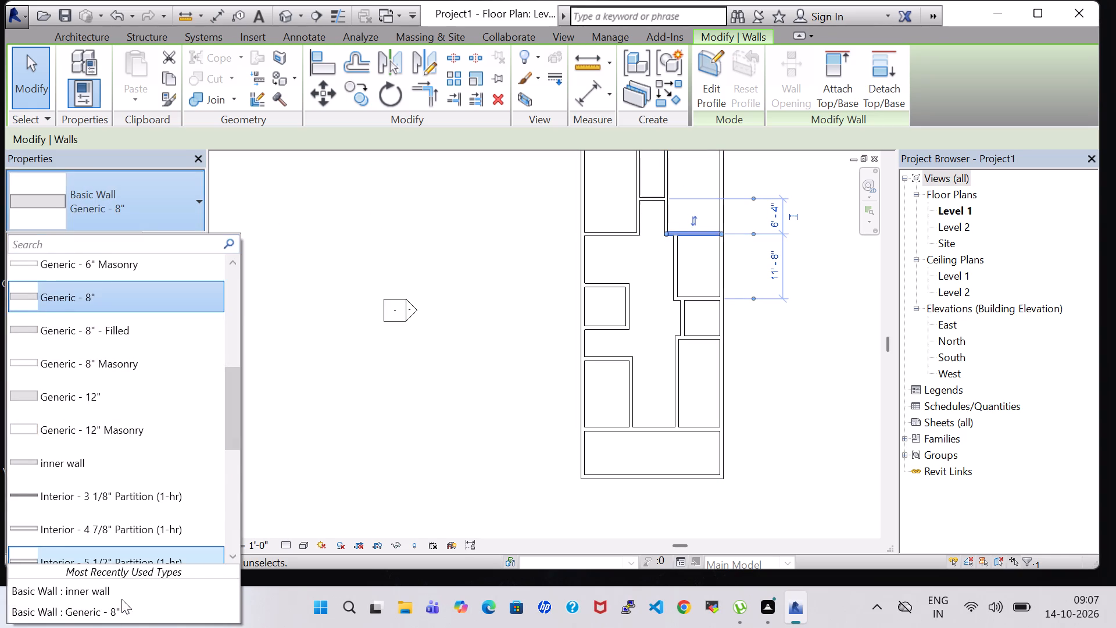
click(121, 594)
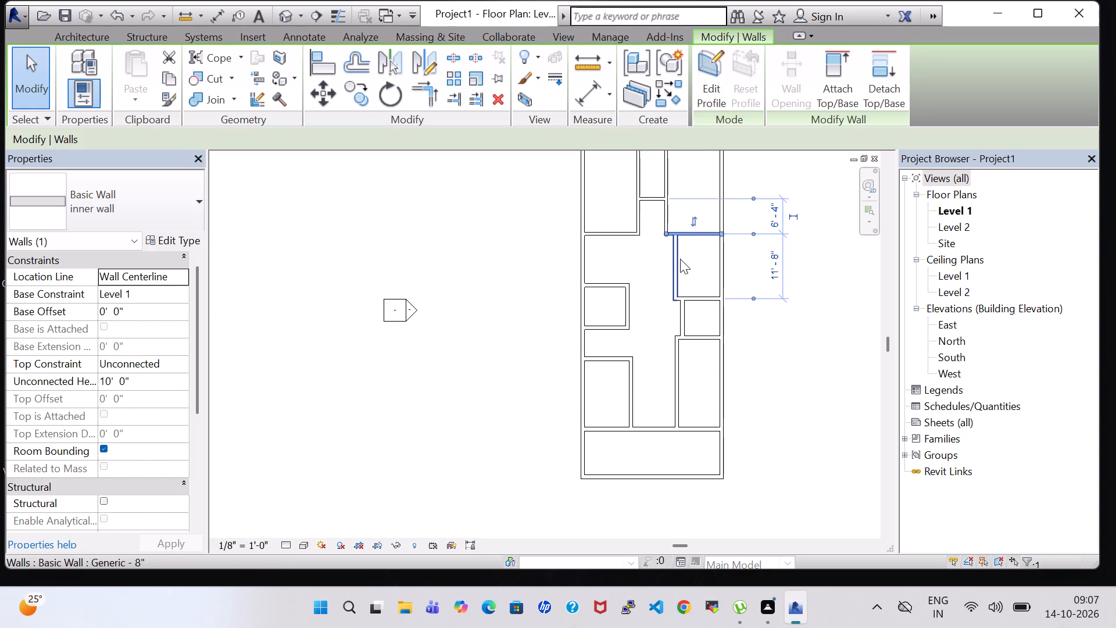
click(673, 259)
click(137, 208)
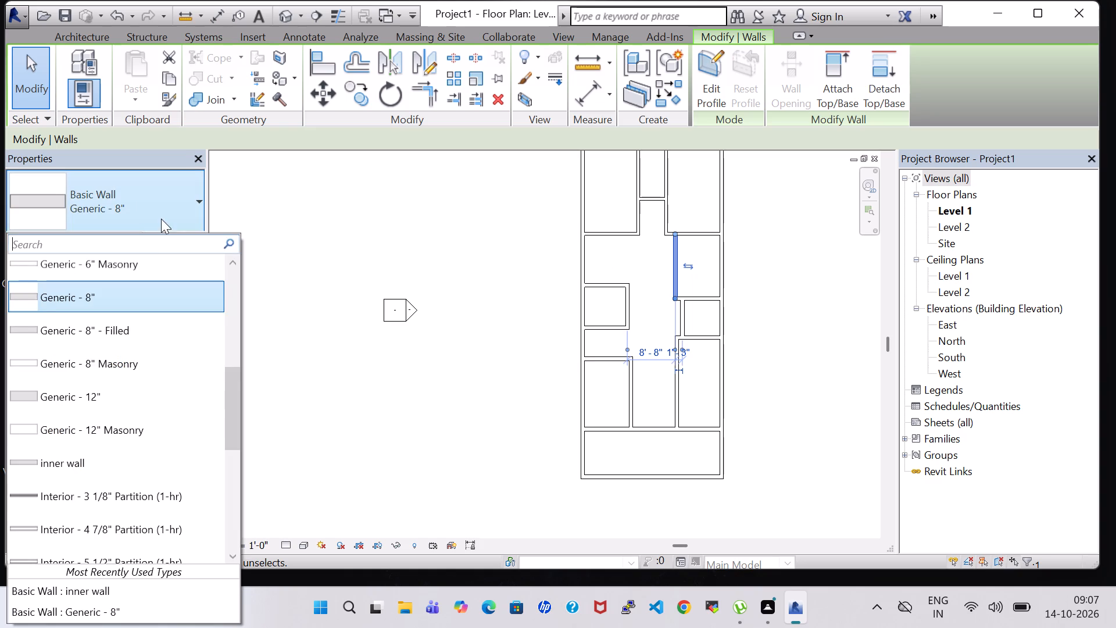
click(105, 600)
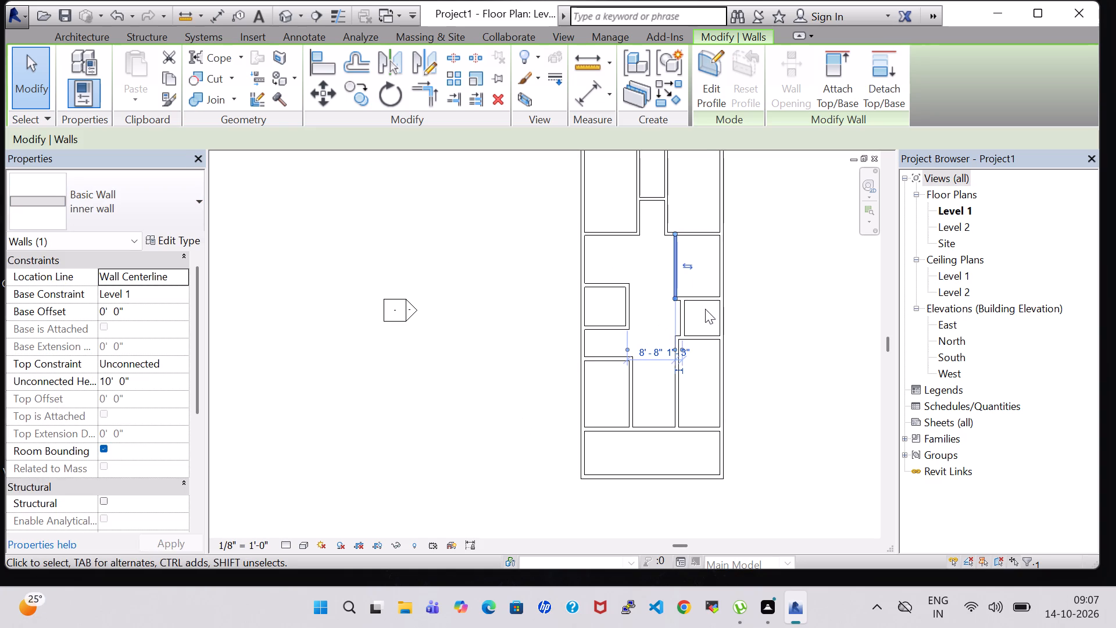
click(702, 294)
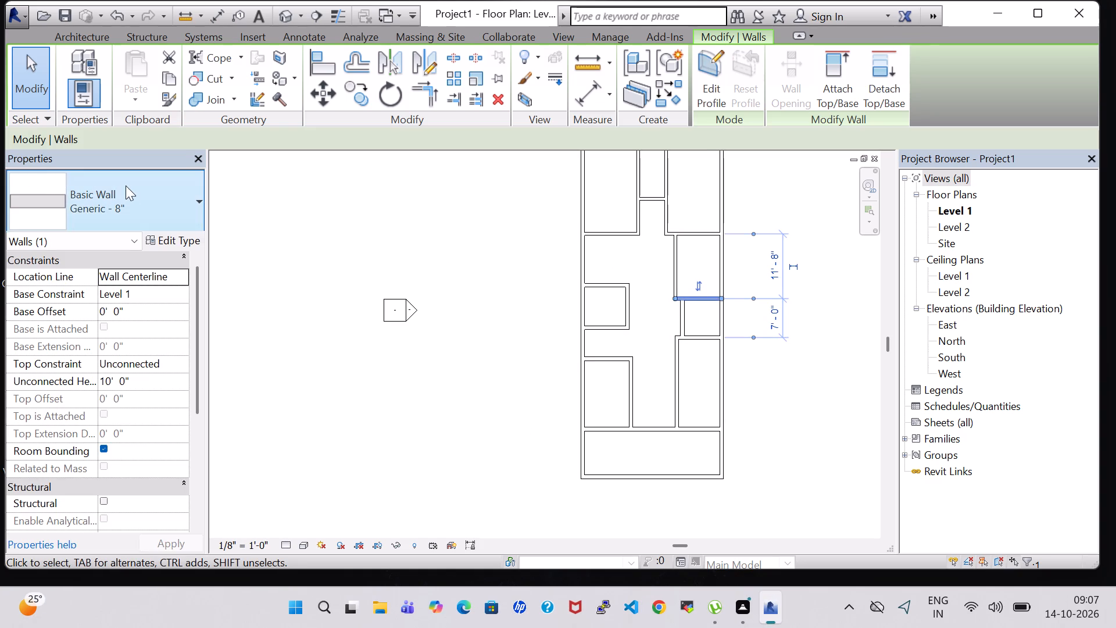
click(131, 187)
click(145, 596)
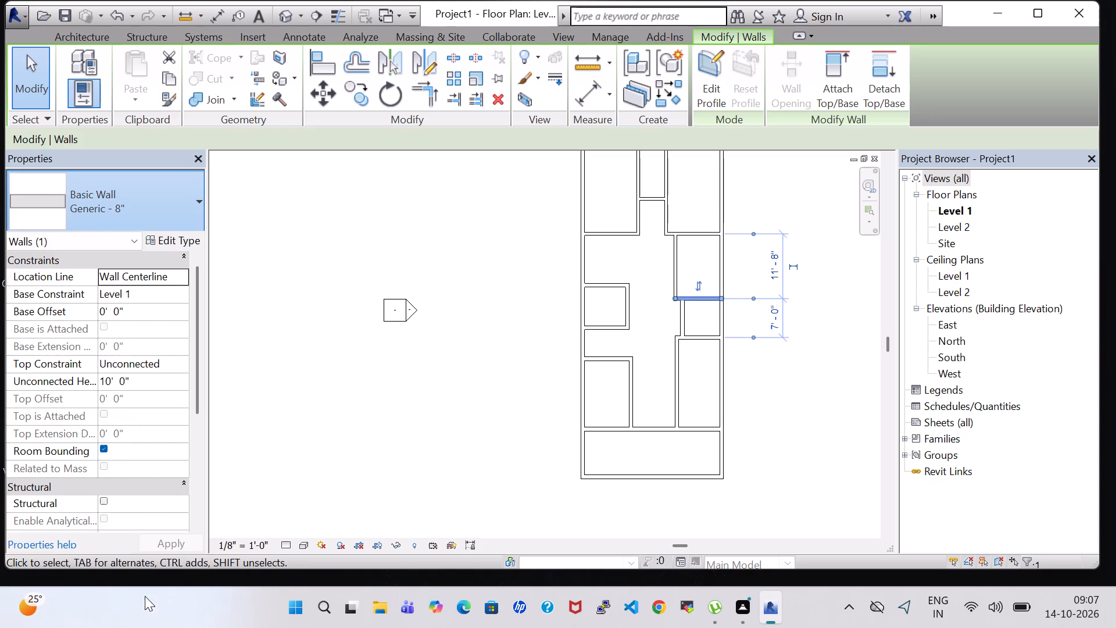
click(700, 229)
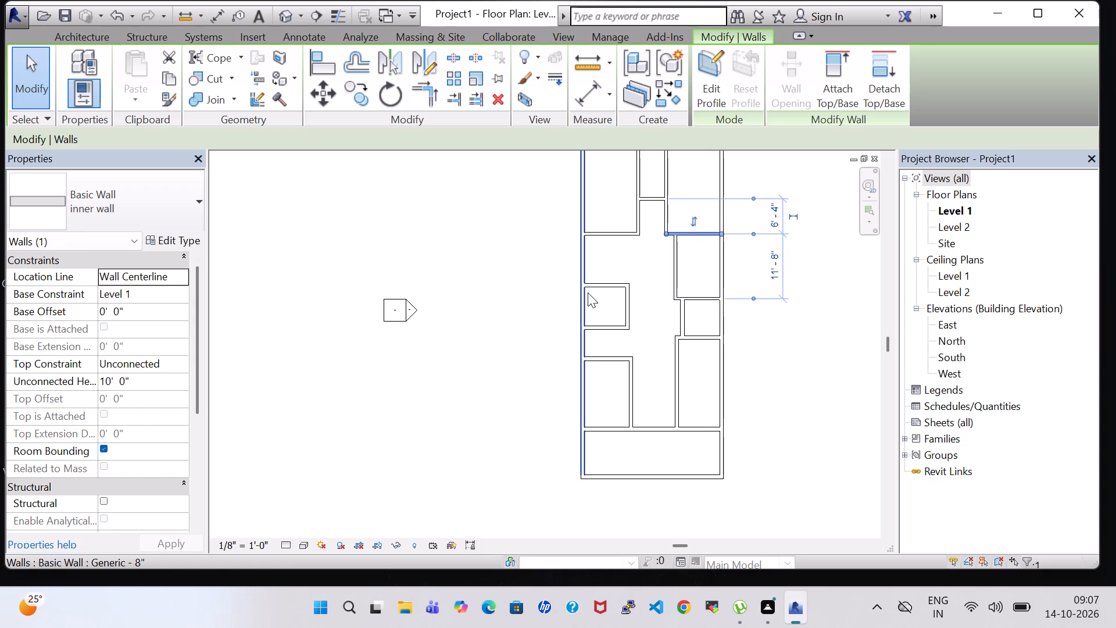
Change the top, right and bottom walls of the small middle-left room to the inner wall type.
click(618, 290)
click(157, 209)
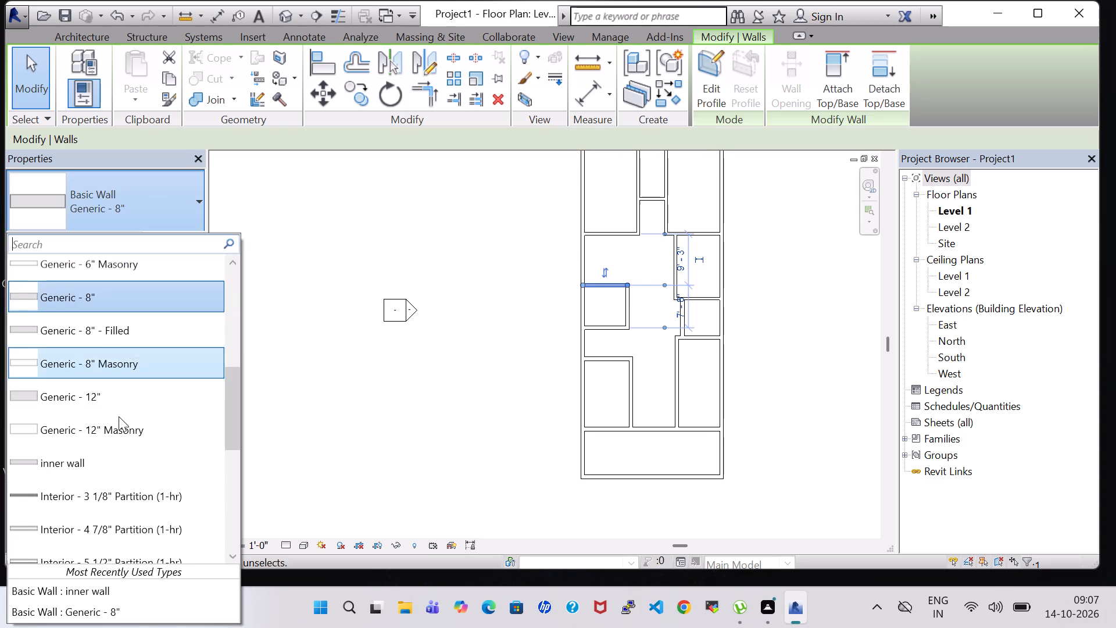
click(113, 591)
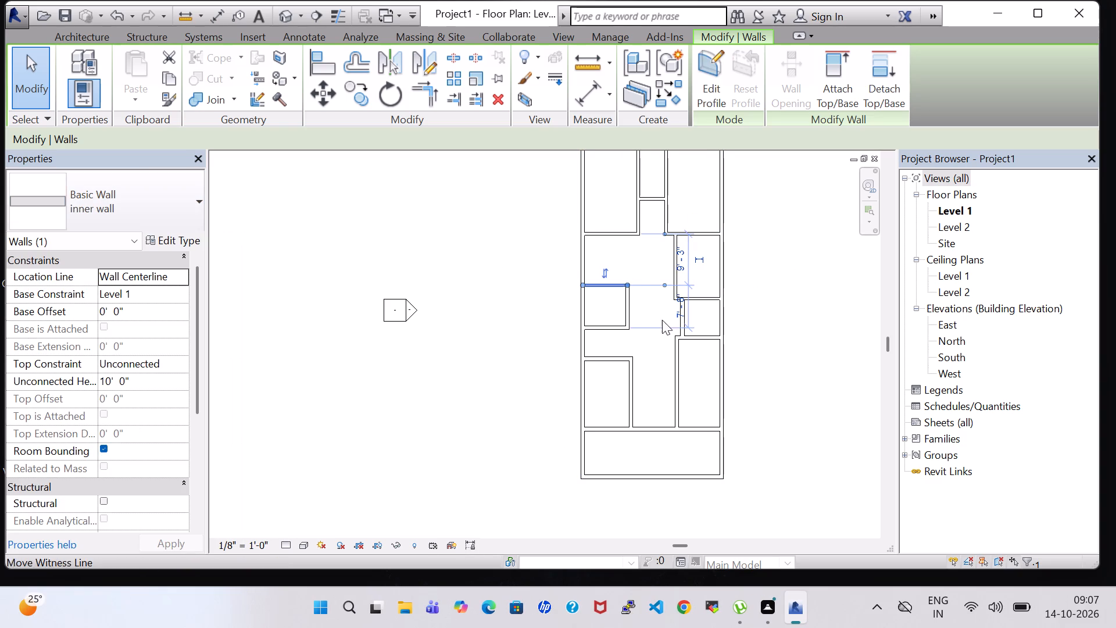
click(628, 308)
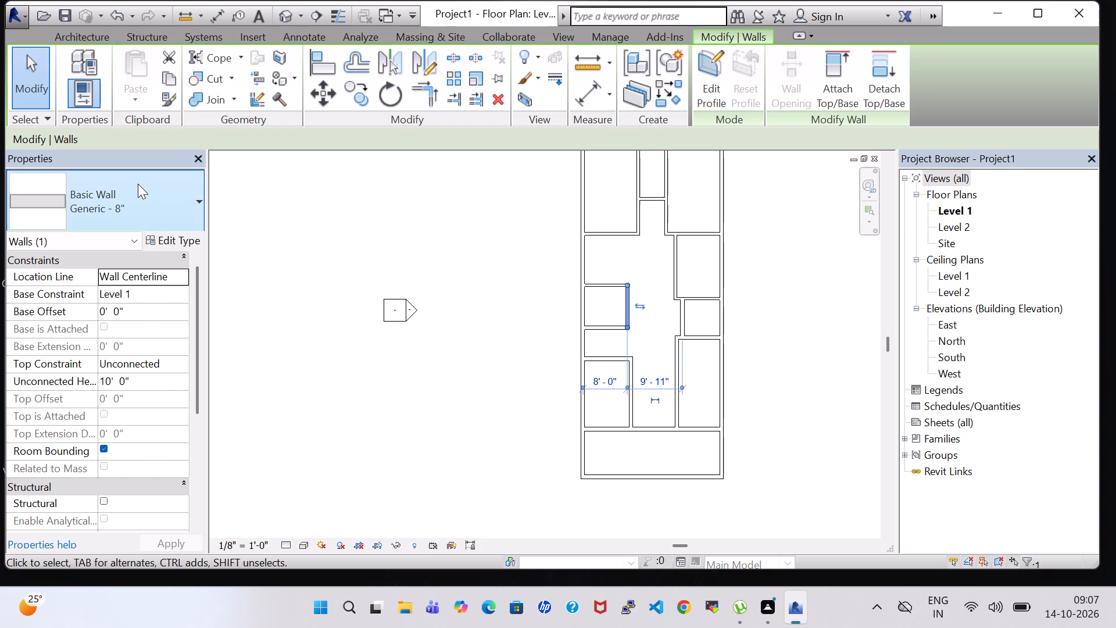
click(138, 184)
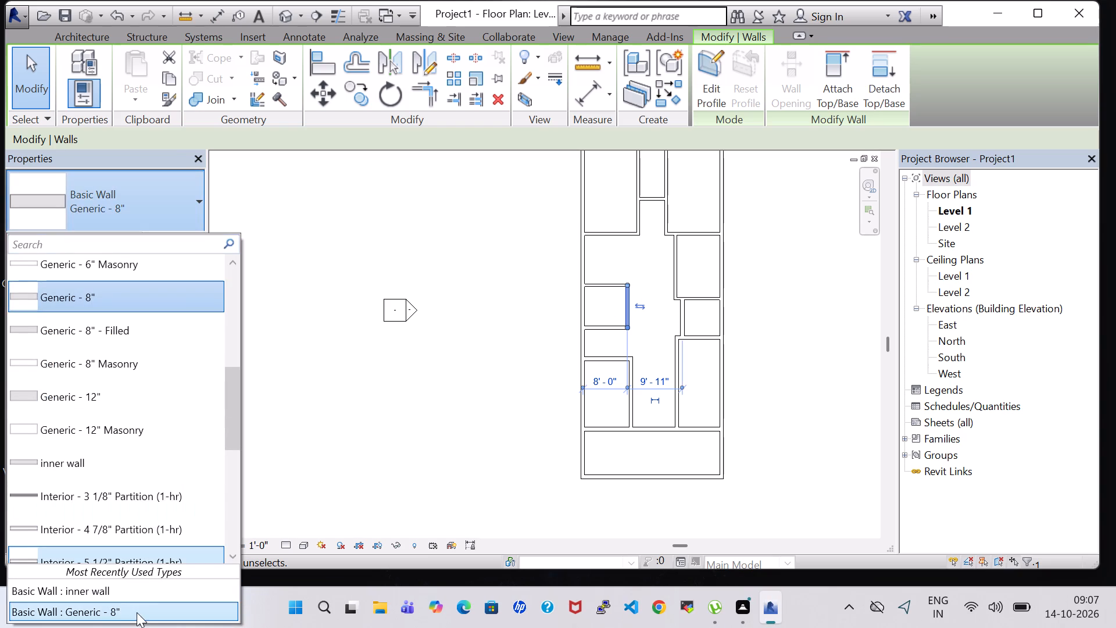
click(115, 596)
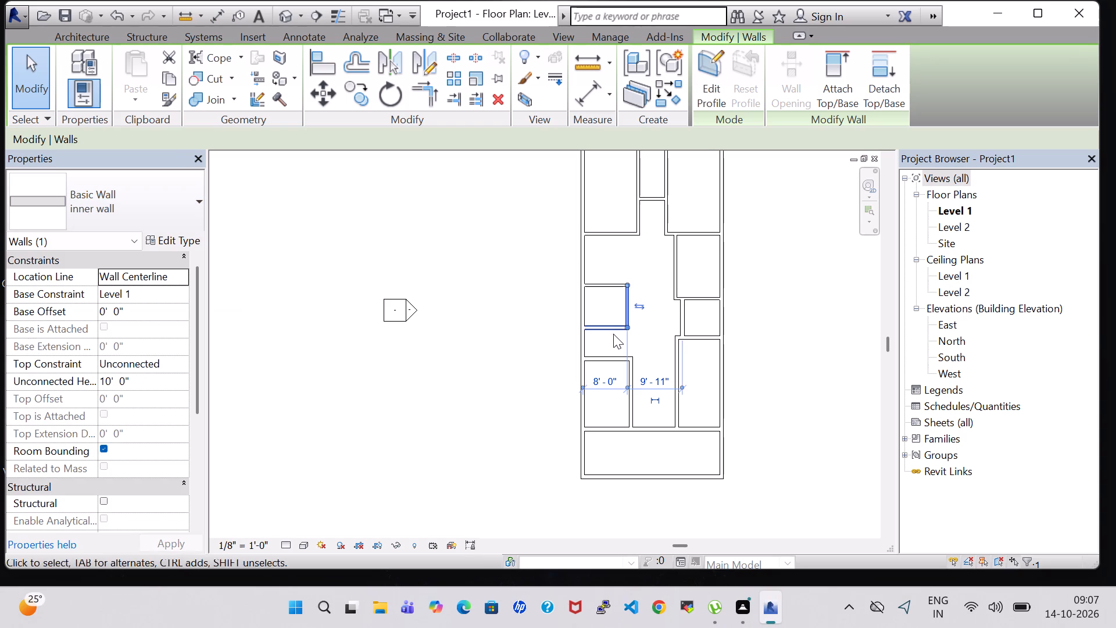
click(613, 332)
click(113, 224)
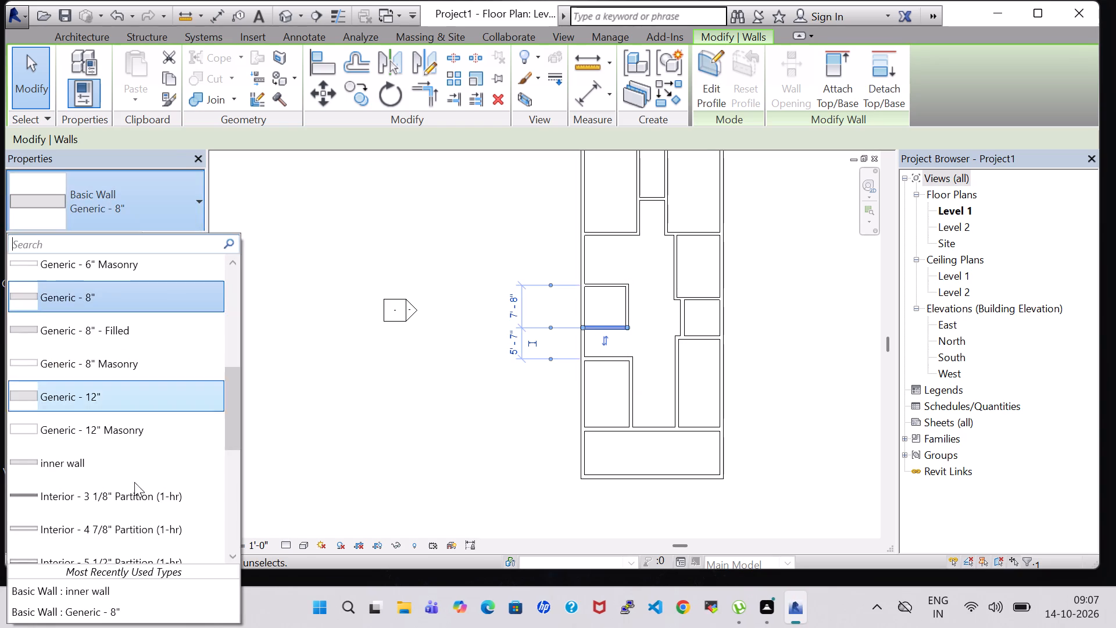
click(101, 590)
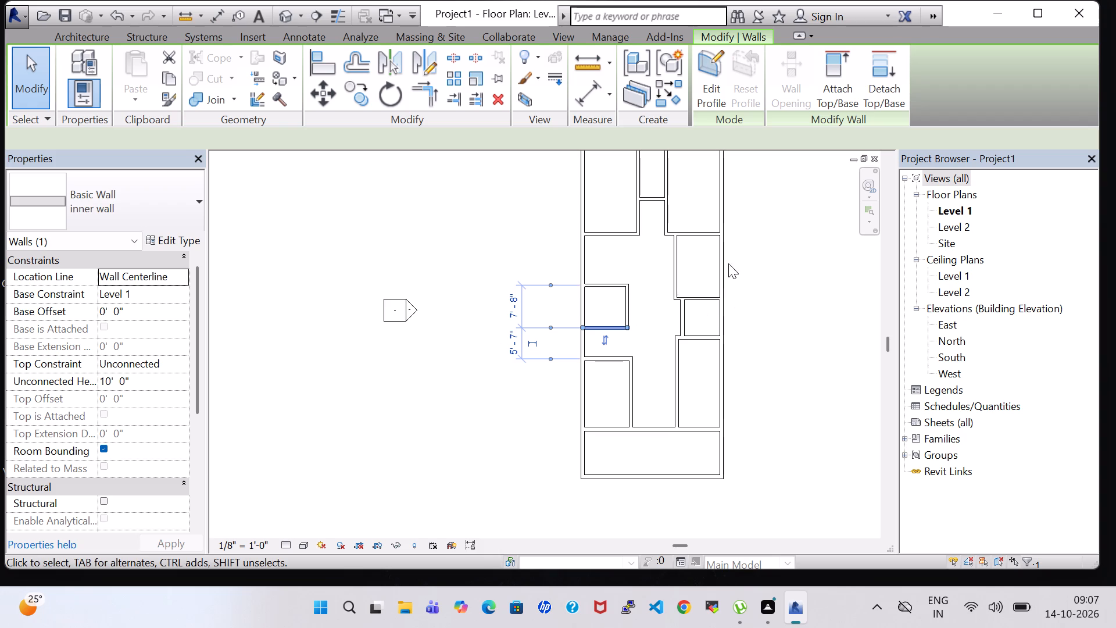
Apply the inner wall type to the left and bottom walls of the small middle-right room.
click(693, 296)
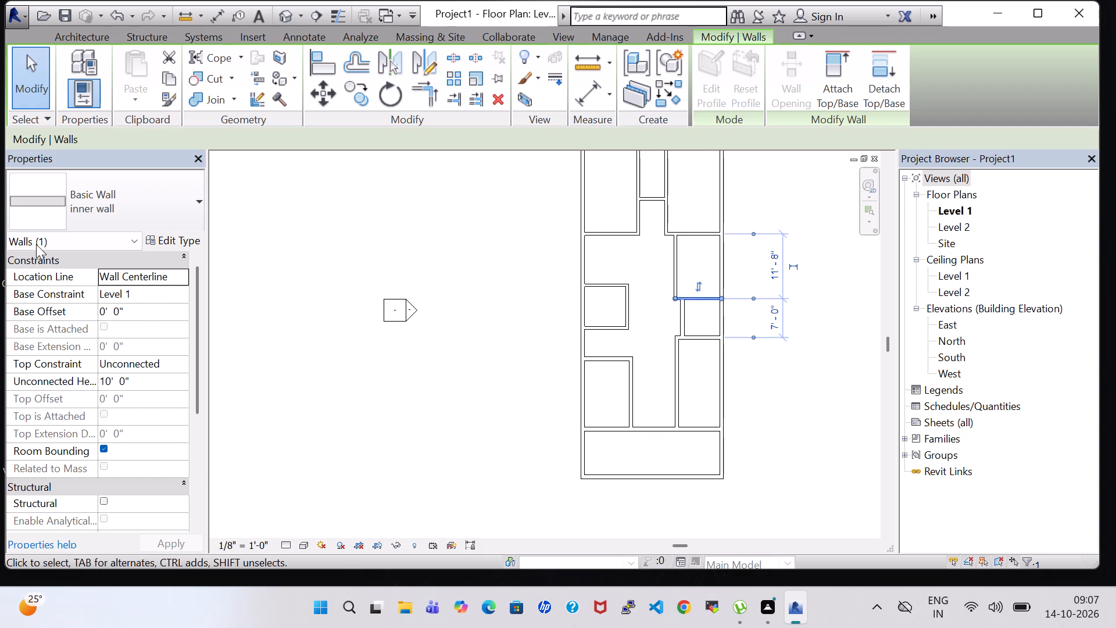
click(687, 319)
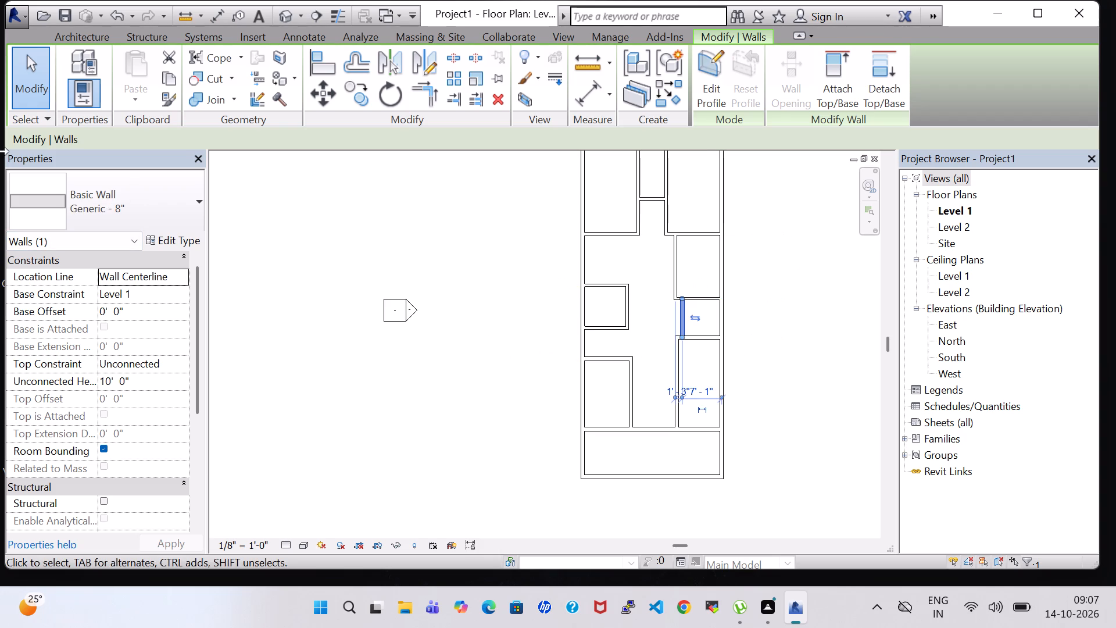
click(133, 212)
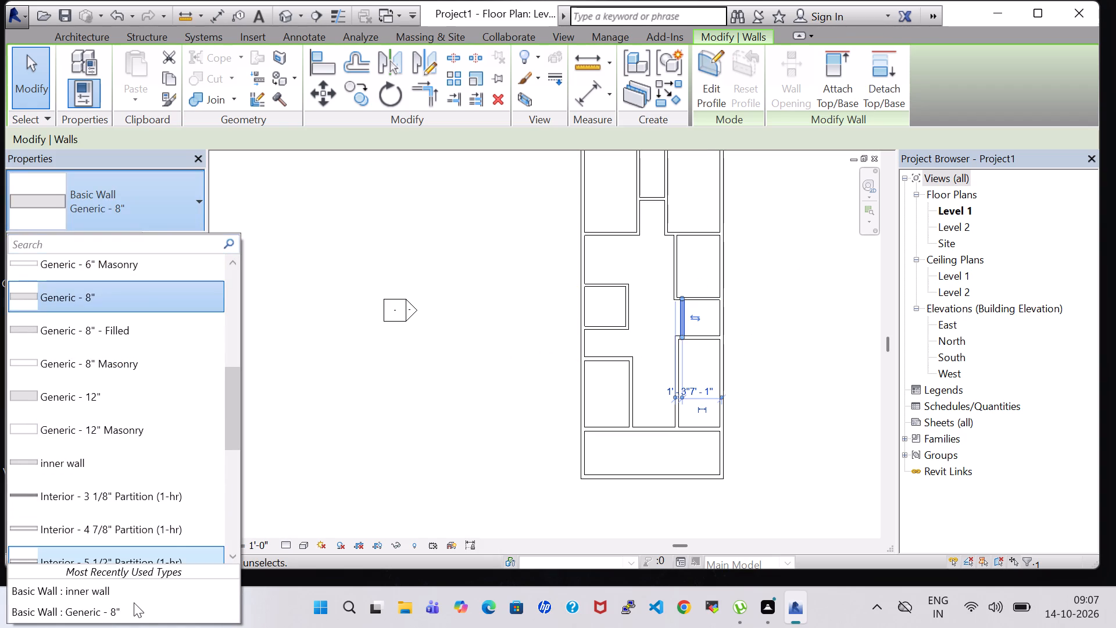
click(132, 589)
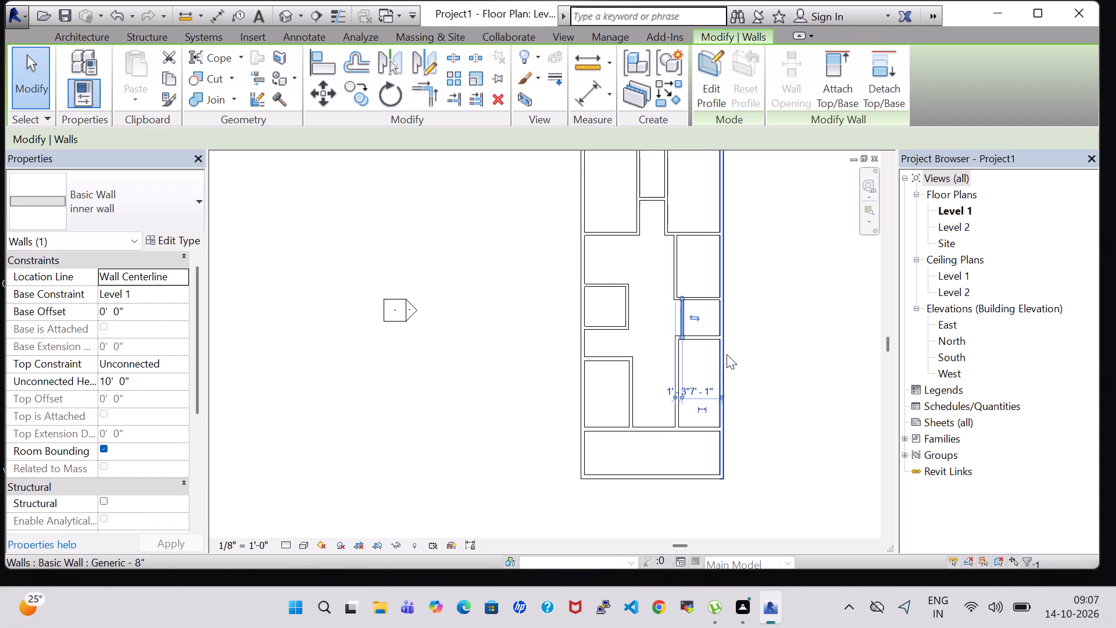
click(703, 338)
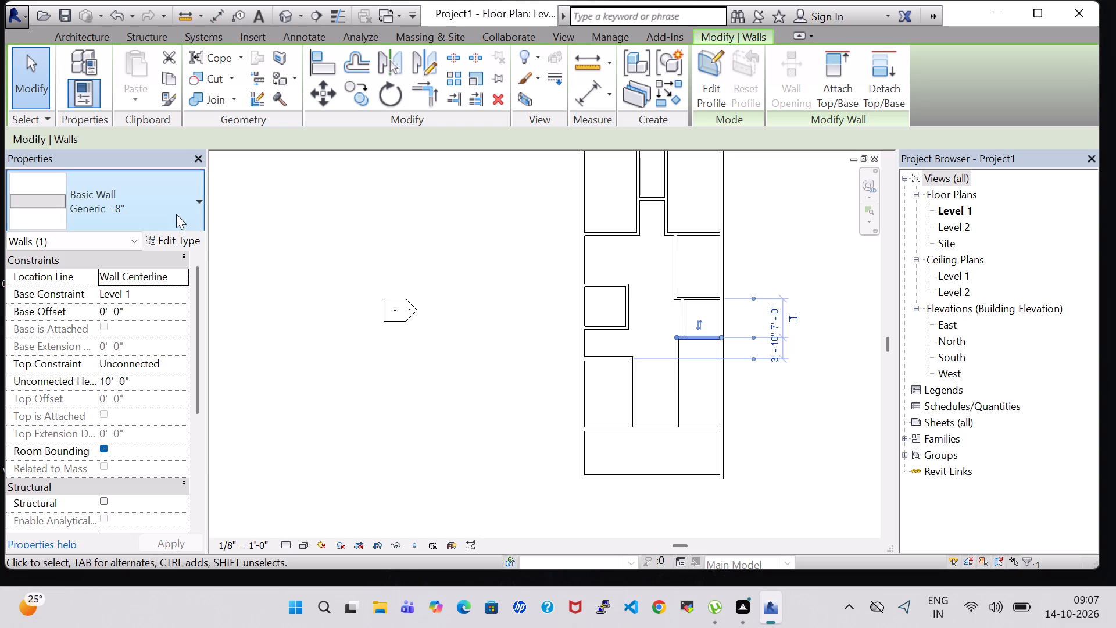
click(160, 212)
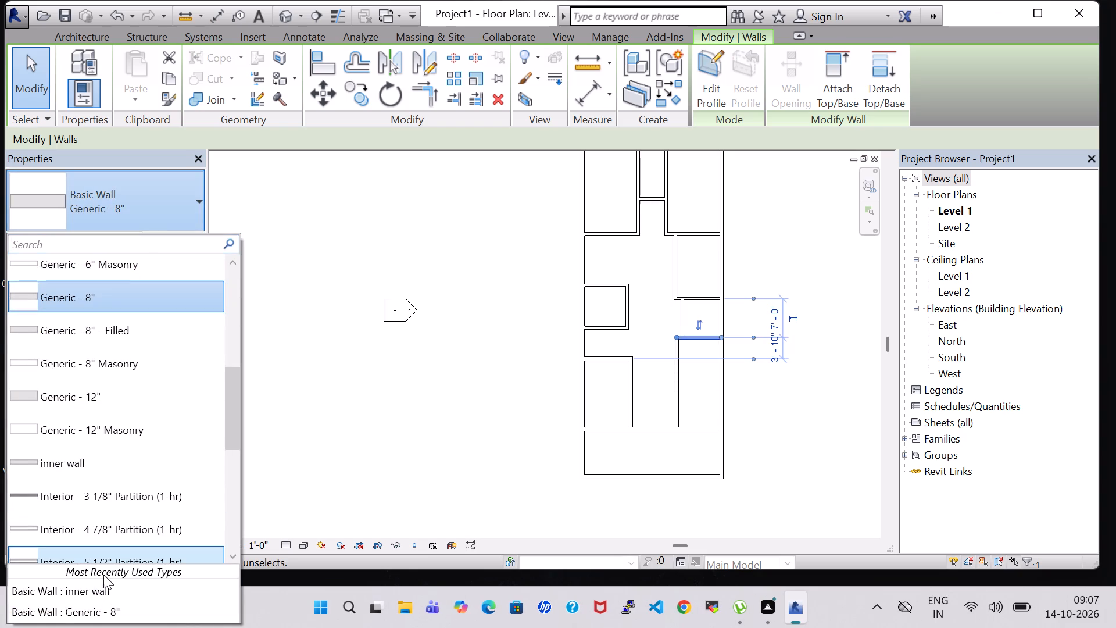
click(121, 589)
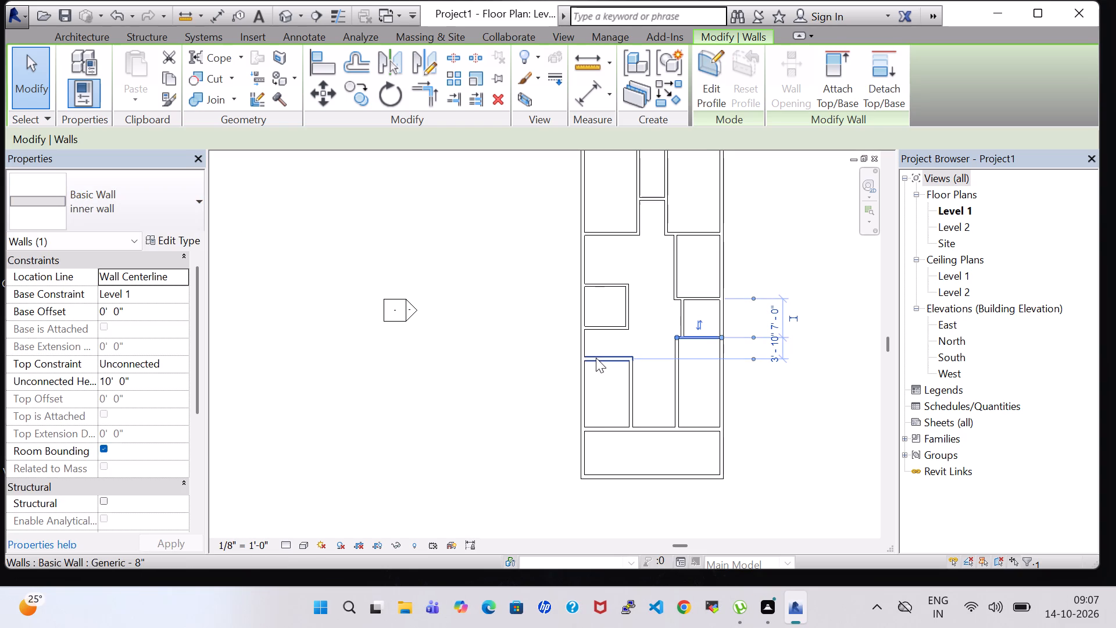
Change the top and right walls of the lower-left room to the inner wall type.
click(596, 358)
click(103, 227)
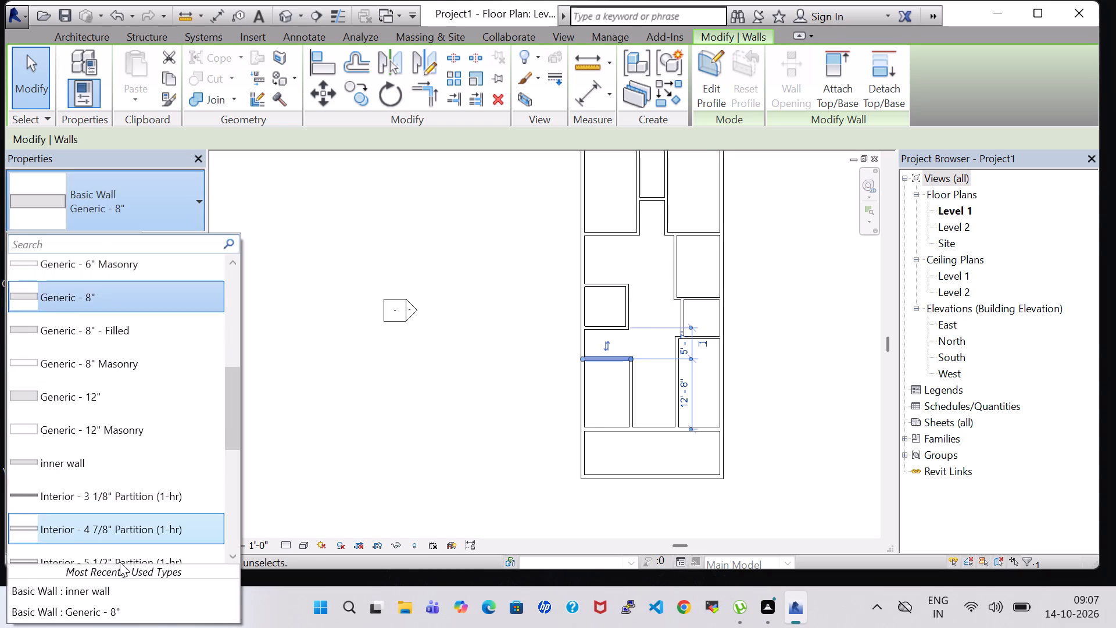
click(128, 598)
click(635, 397)
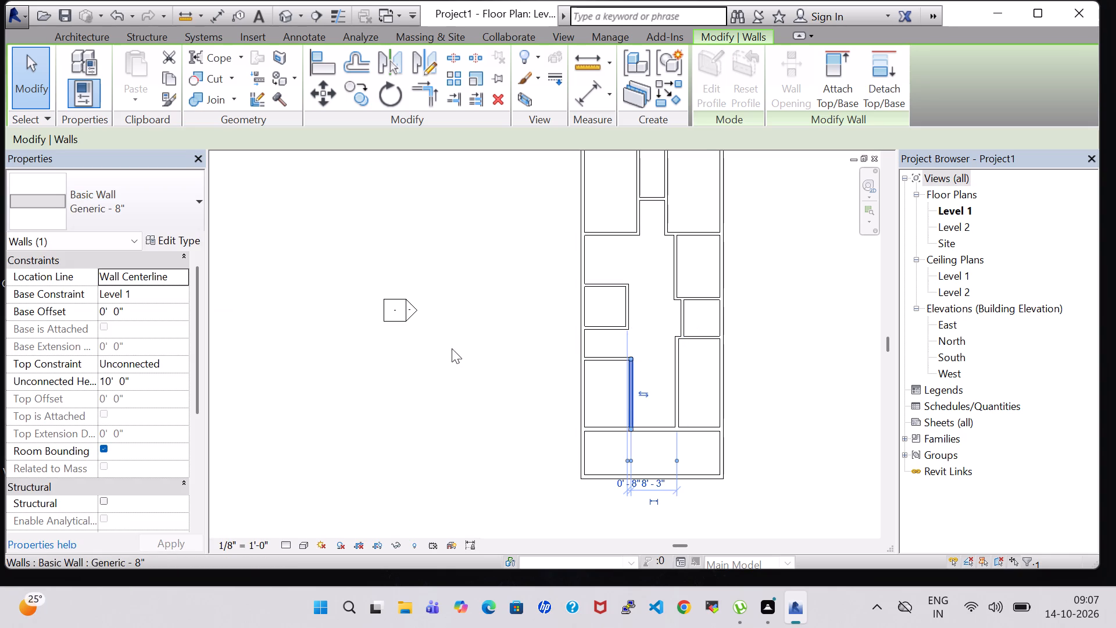
click(129, 217)
click(120, 592)
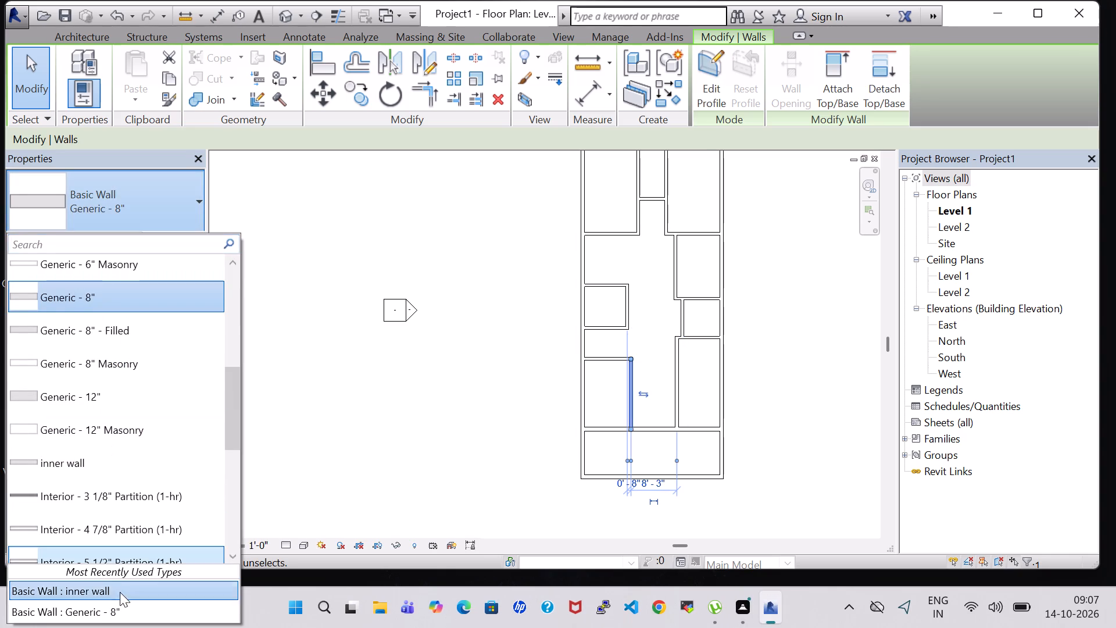
Apply the inner wall type to the lower-right room's left wall and the full-width wall above the bottom room.
click(669, 393)
click(123, 195)
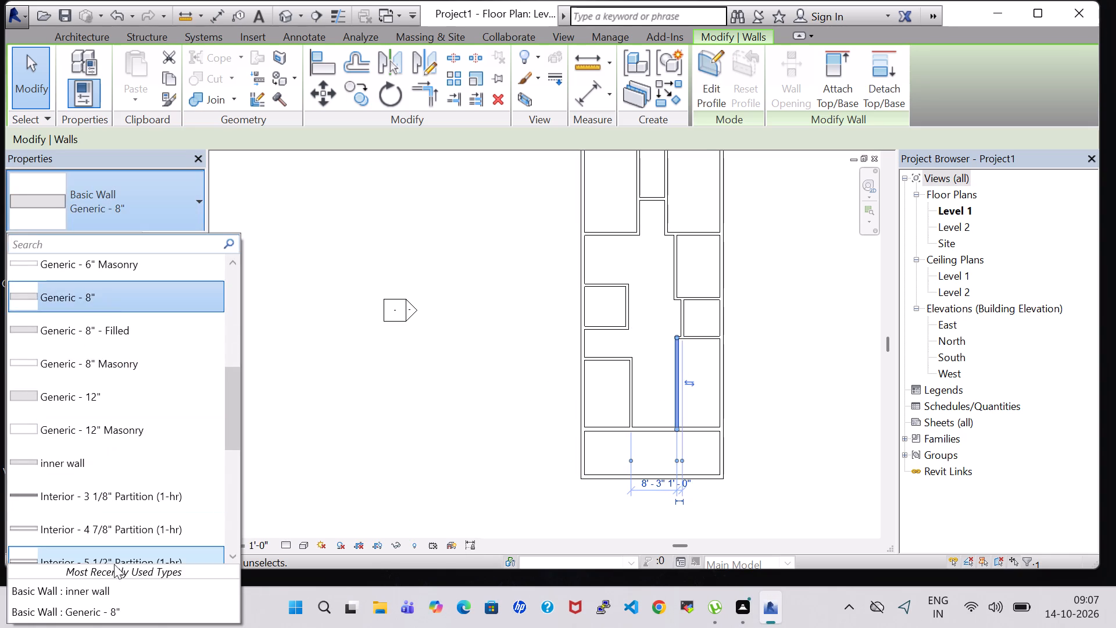
click(126, 597)
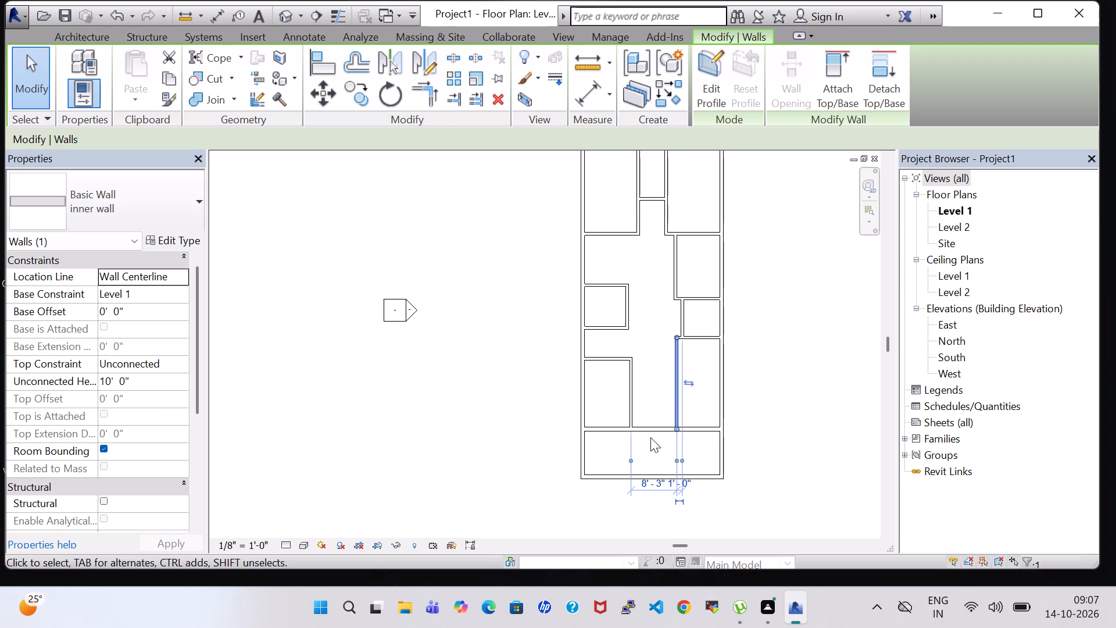
click(650, 437)
click(114, 217)
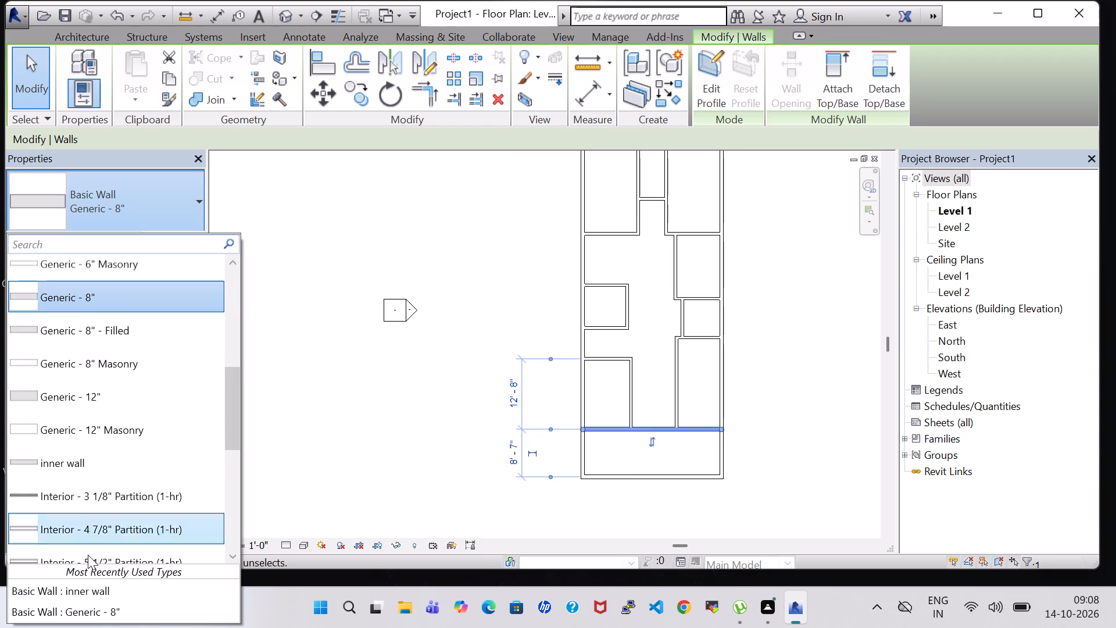
click(105, 586)
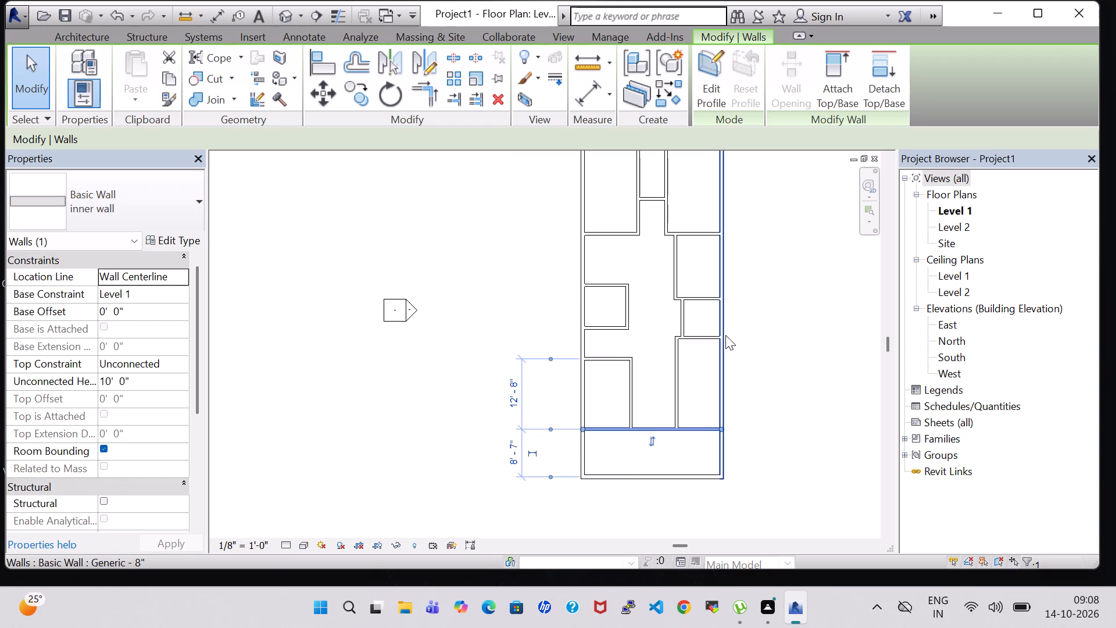
Place a 36" x 84" Single-Flush door near the lower end of the upper-left room's right wall, swinging into the room.
click(783, 336)
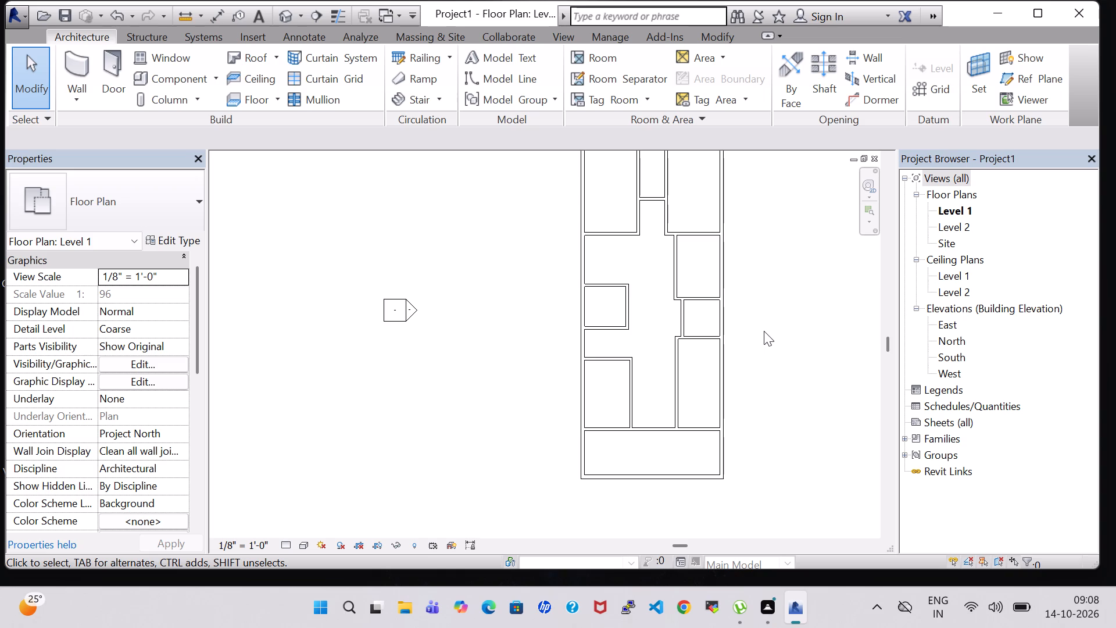
click(764, 331)
middle_drag(772, 191, 791, 295)
scroll(791, 295, up, 1)
scroll(791, 295, down, 1)
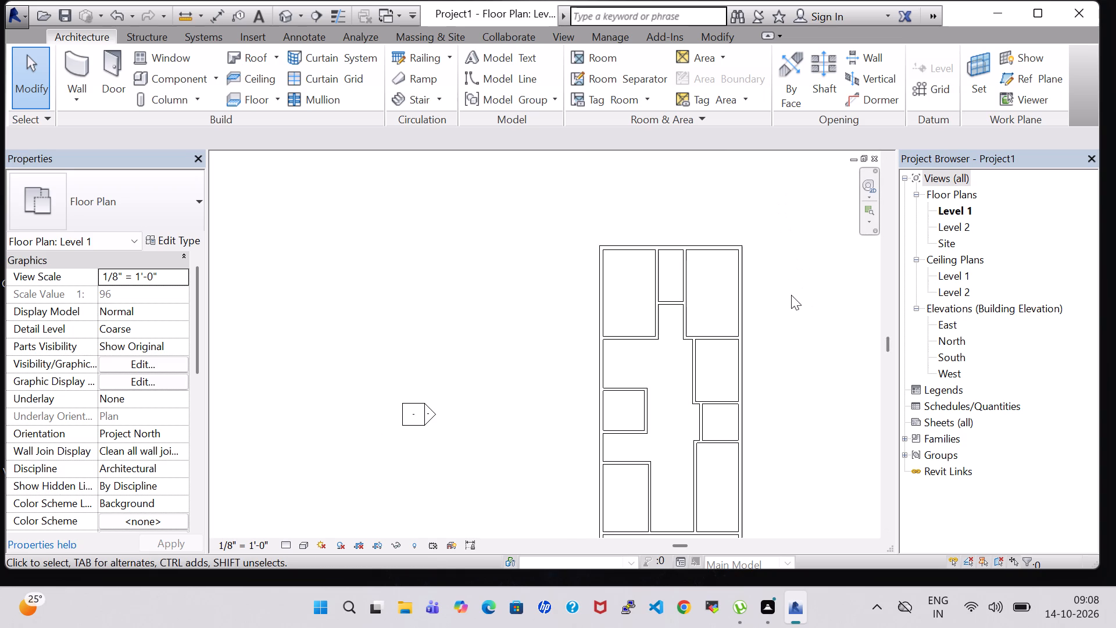
middle_drag(791, 295, 754, 230)
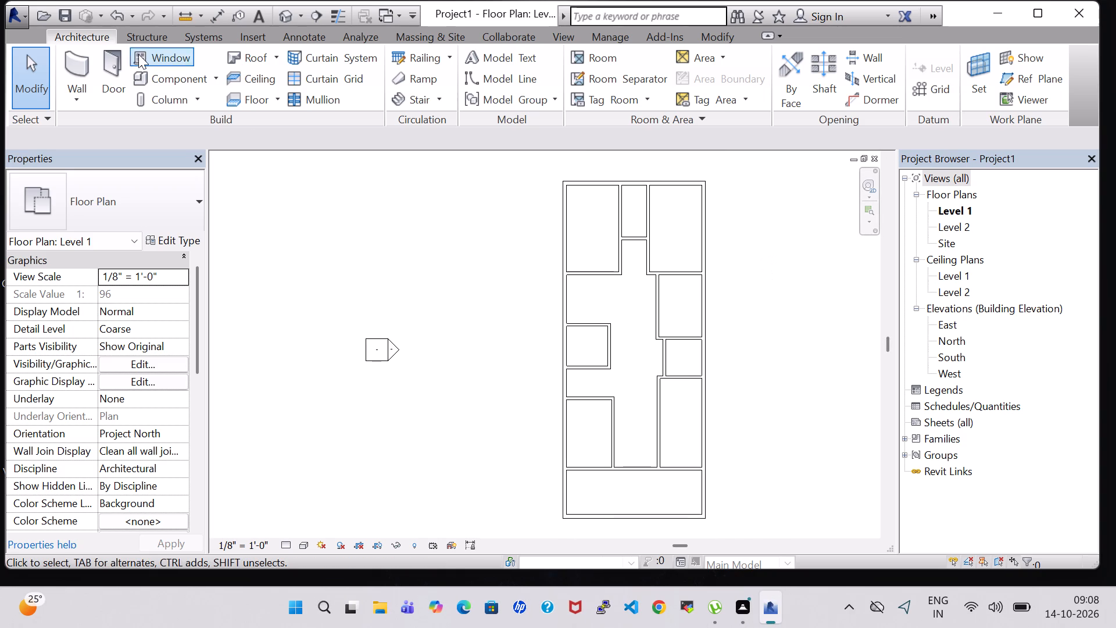
click(112, 53)
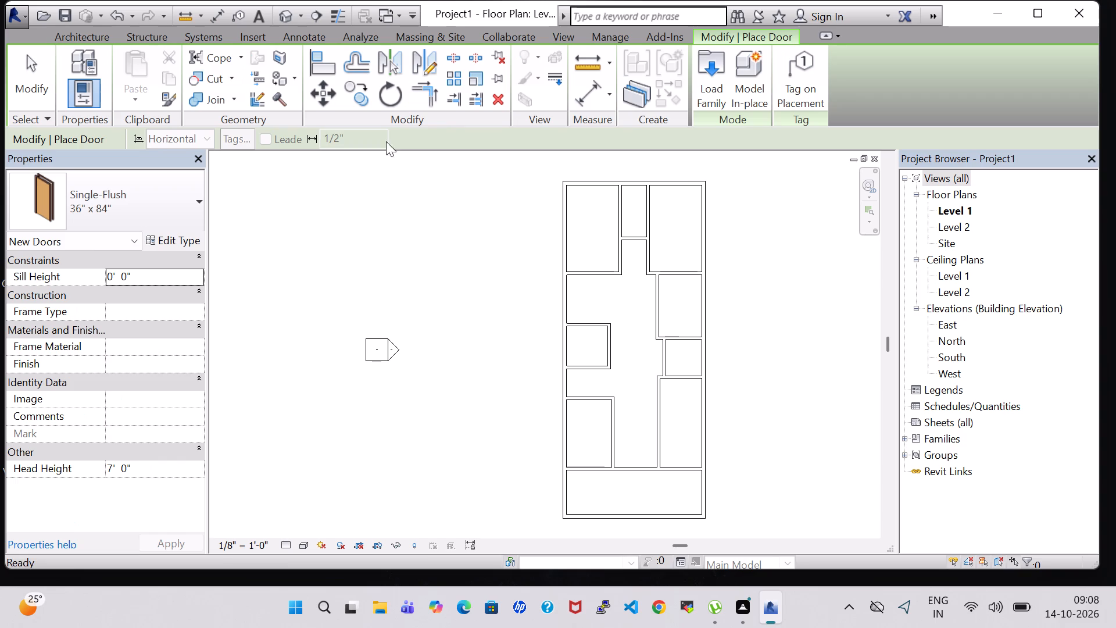
scroll(617, 264, up, 4)
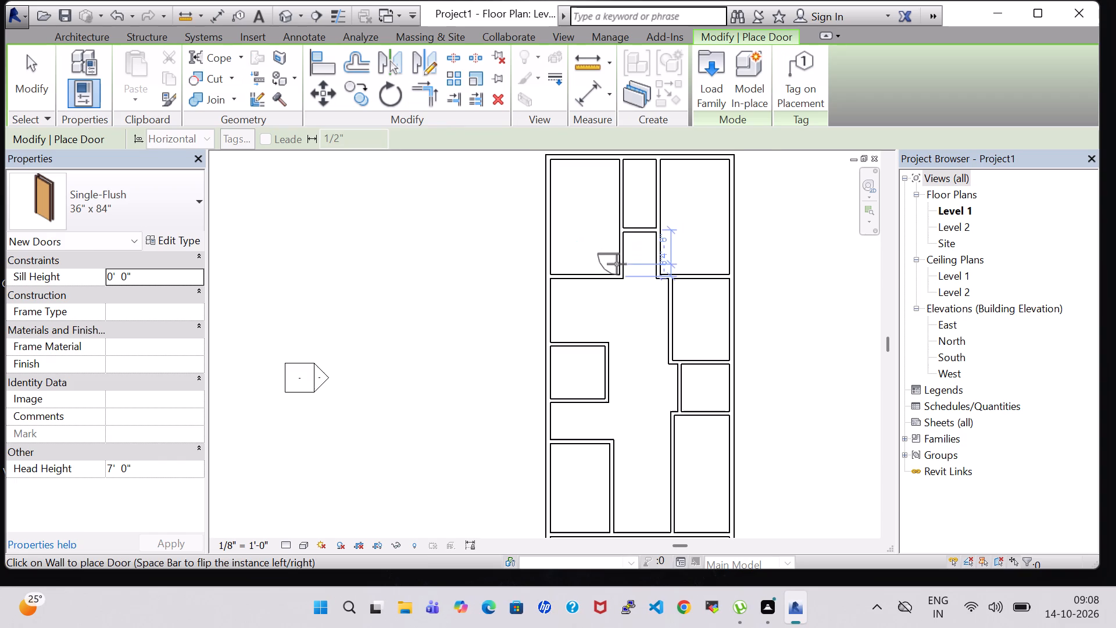
key(space)
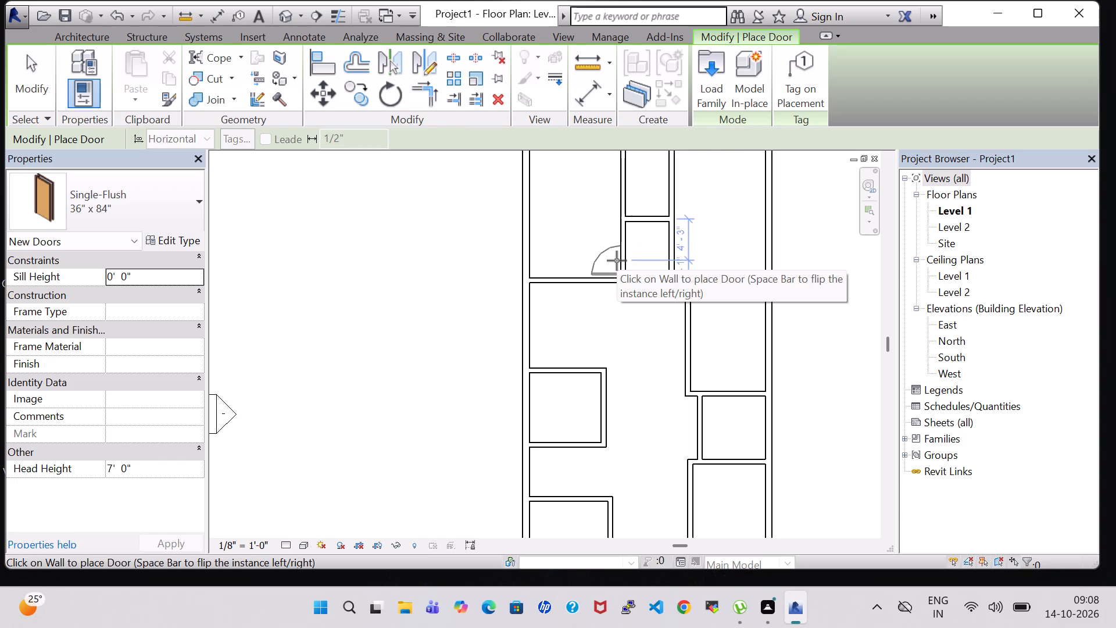
click(617, 261)
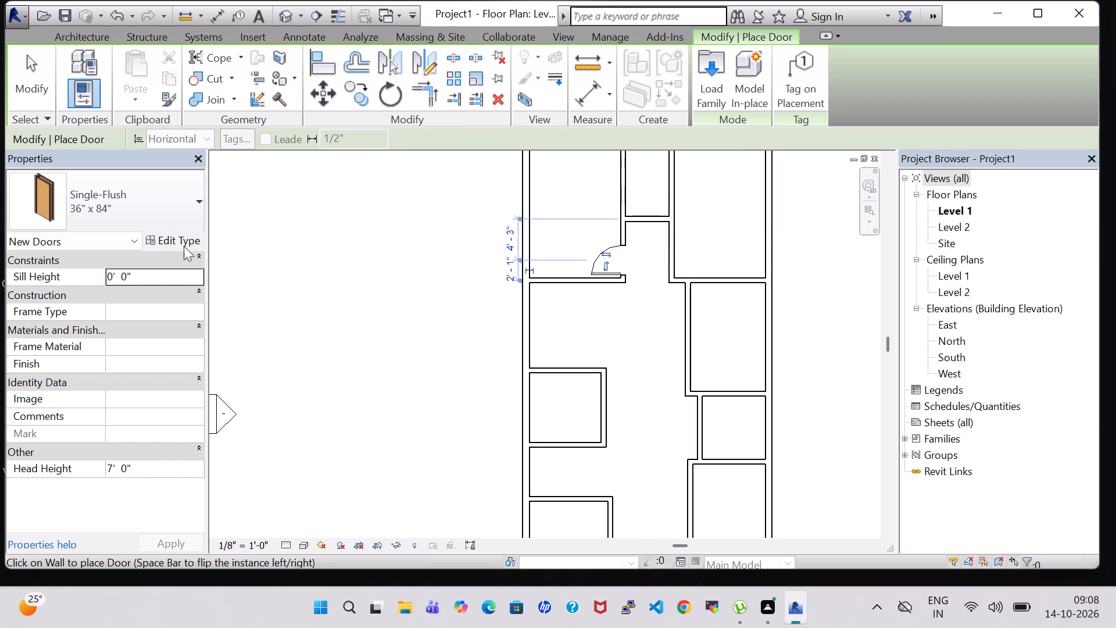
Place a 30" x 80" Single-Flush door in the bottom wall of the narrow top-middle room, hinged at left and swinging inward.
click(174, 212)
double_click(231, 263)
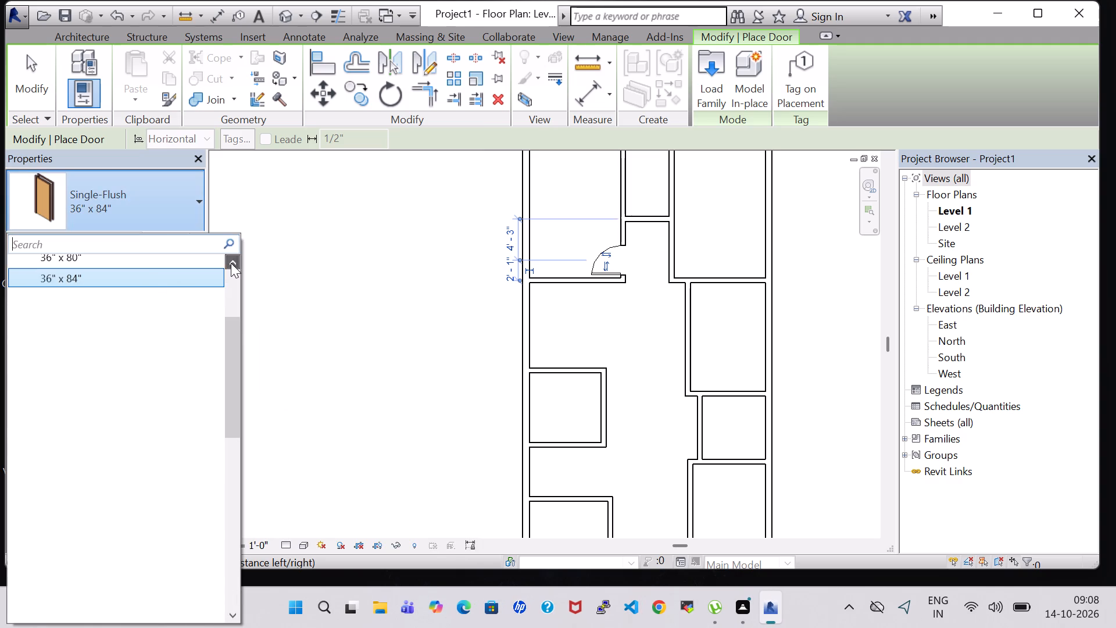
click(132, 299)
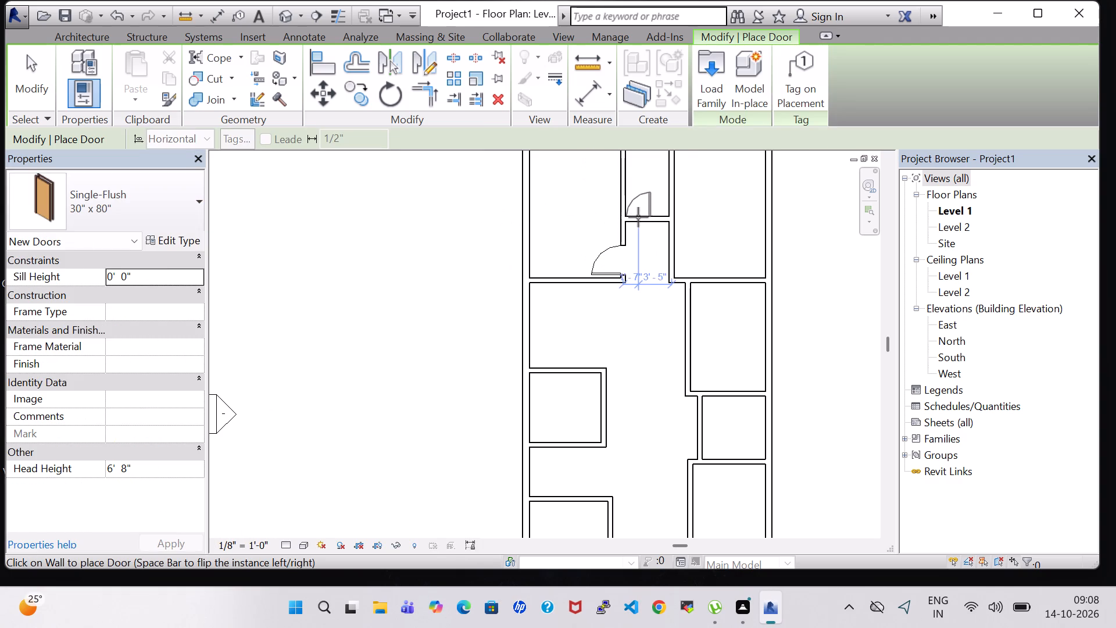
key(space)
scroll(638, 217, up, 5)
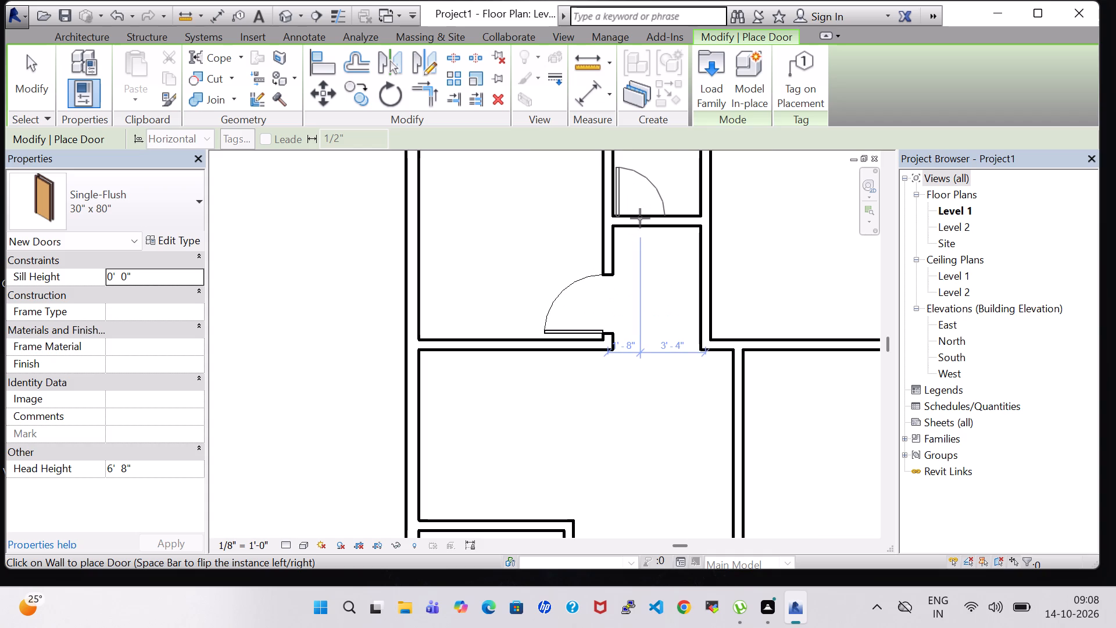
click(640, 218)
scroll(640, 218, down, 6)
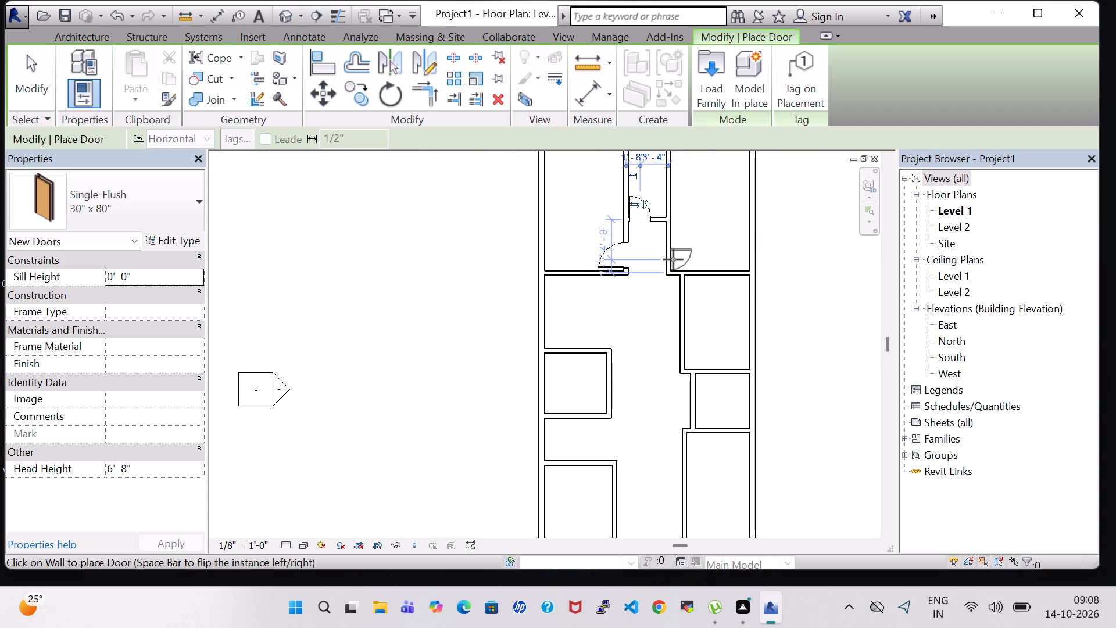
Place a 30" x 80" door near the lower end of the upper-right room's left wall, swinging into the room.
key(space)
scroll(673, 256, up, 5)
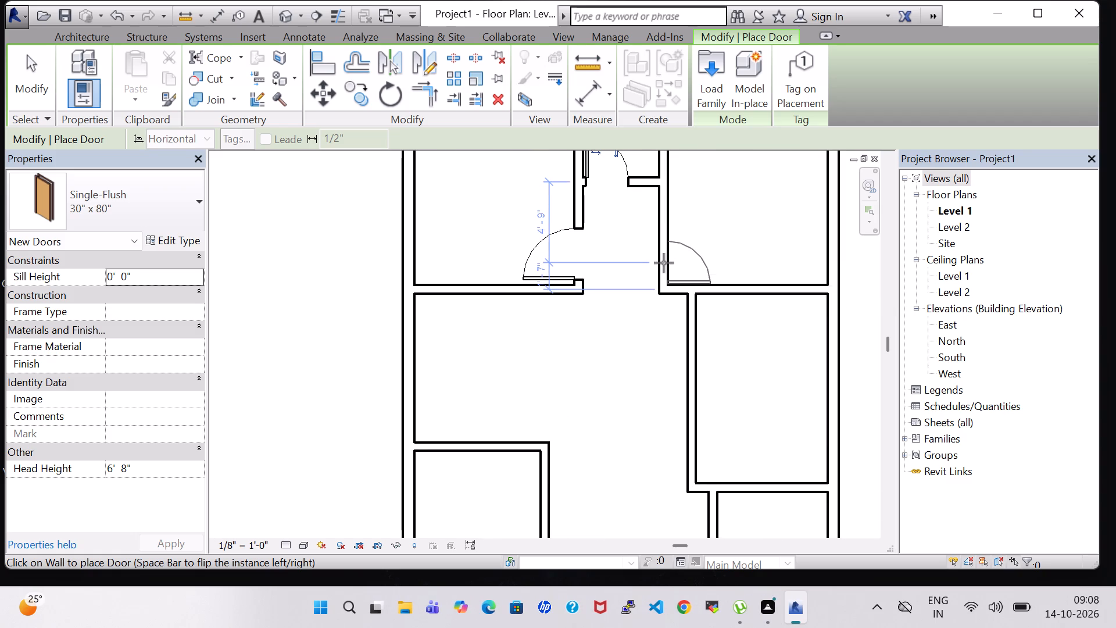
click(664, 263)
scroll(660, 263, down, 5)
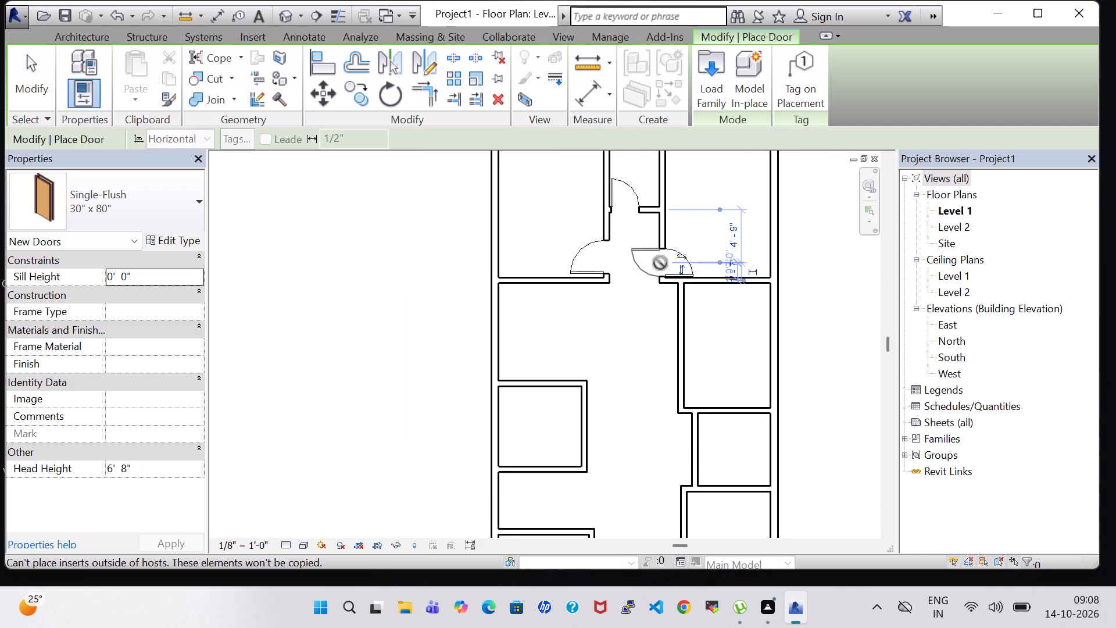
scroll(660, 263, down, 2)
key(Escape)
key(Escape)
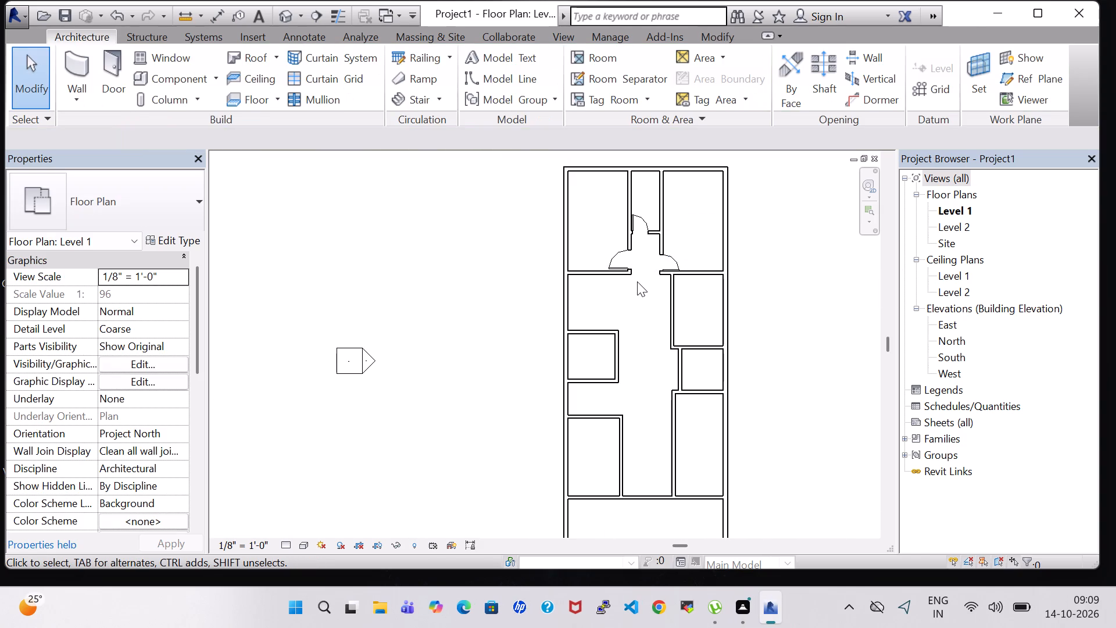
Place 30" x 80" doors in the small middle-left room's right wall and the small middle-right room's left wall.
click(119, 62)
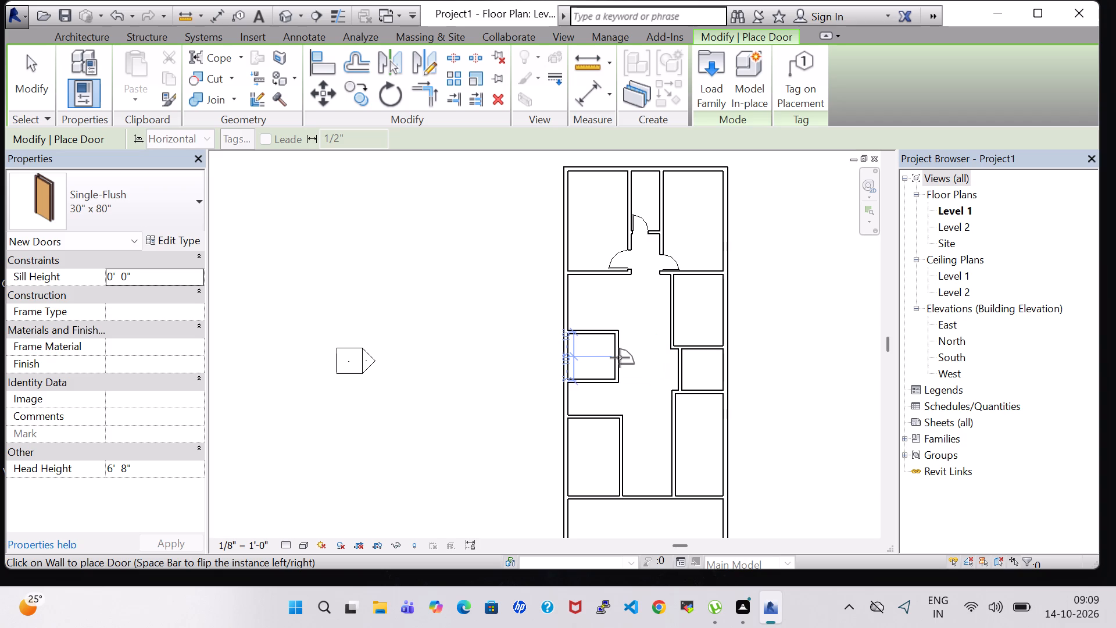
key(space)
click(620, 358)
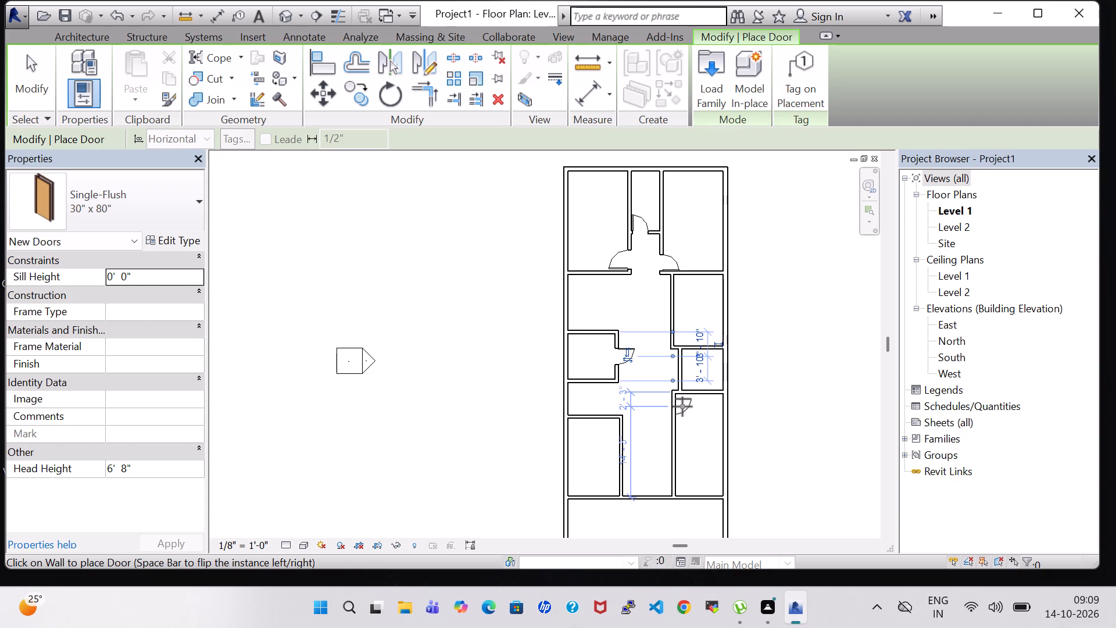
scroll(686, 359, up, 8)
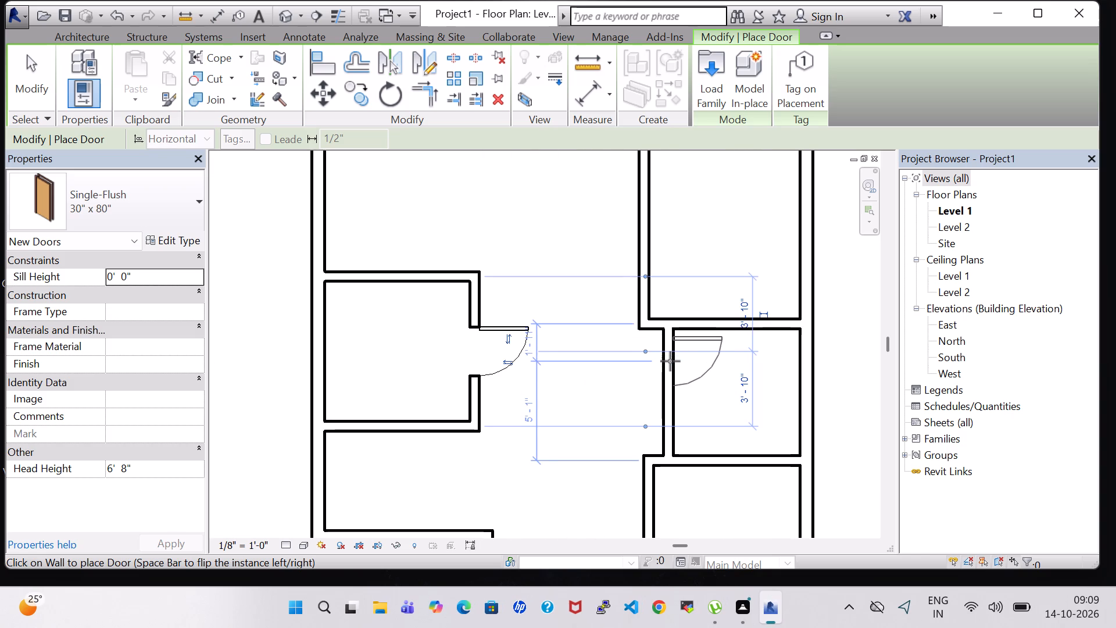
click(670, 359)
scroll(670, 359, down, 4)
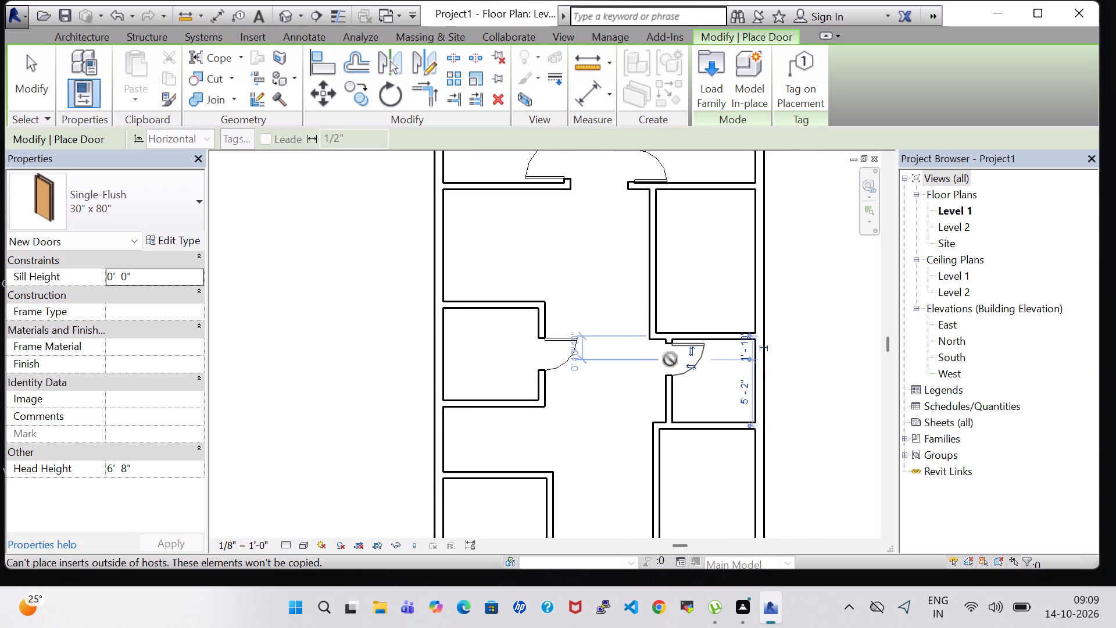
scroll(670, 359, down, 1)
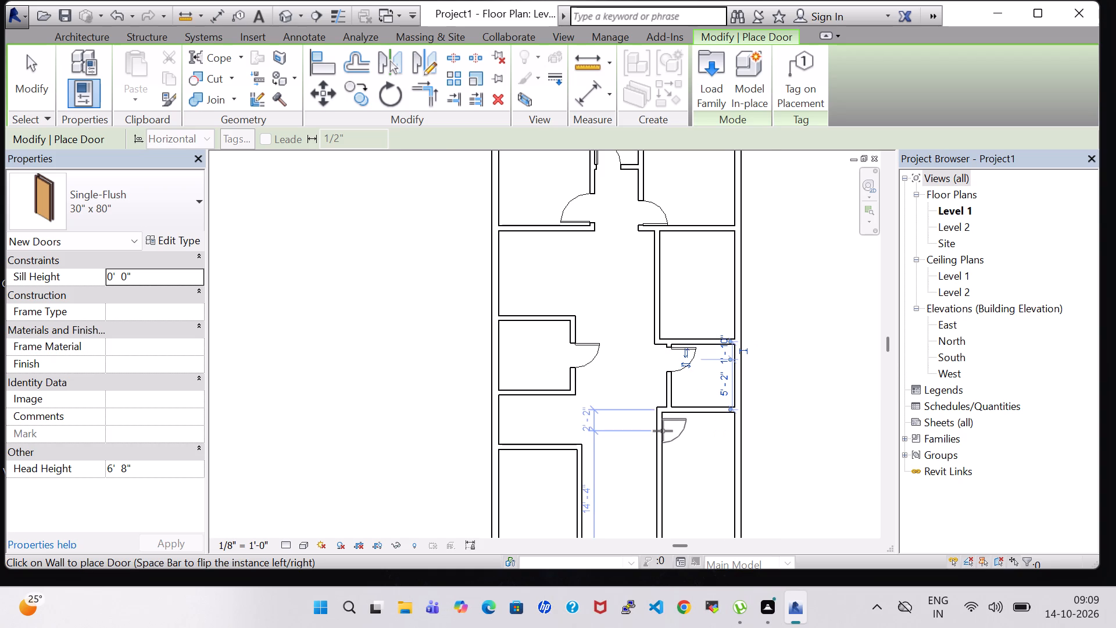
Place 30" x 80" doors near the top of the lower-right room's left wall and the right end of the lower-left room's top wall.
scroll(663, 431, up, 7)
click(663, 424)
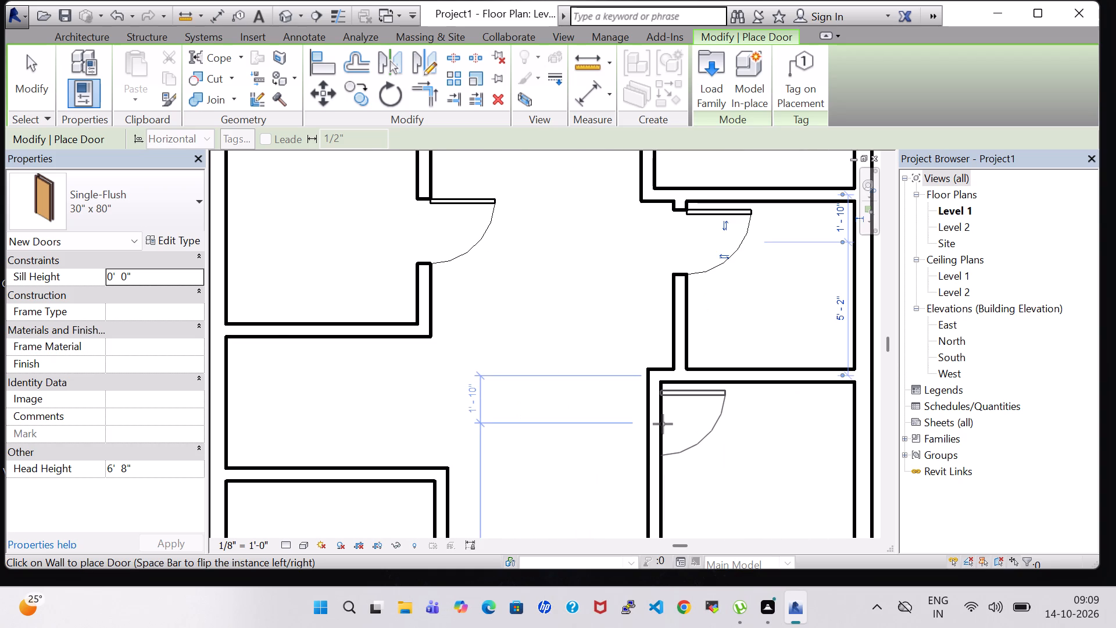
scroll(663, 424, down, 6)
middle_drag(663, 424, 653, 341)
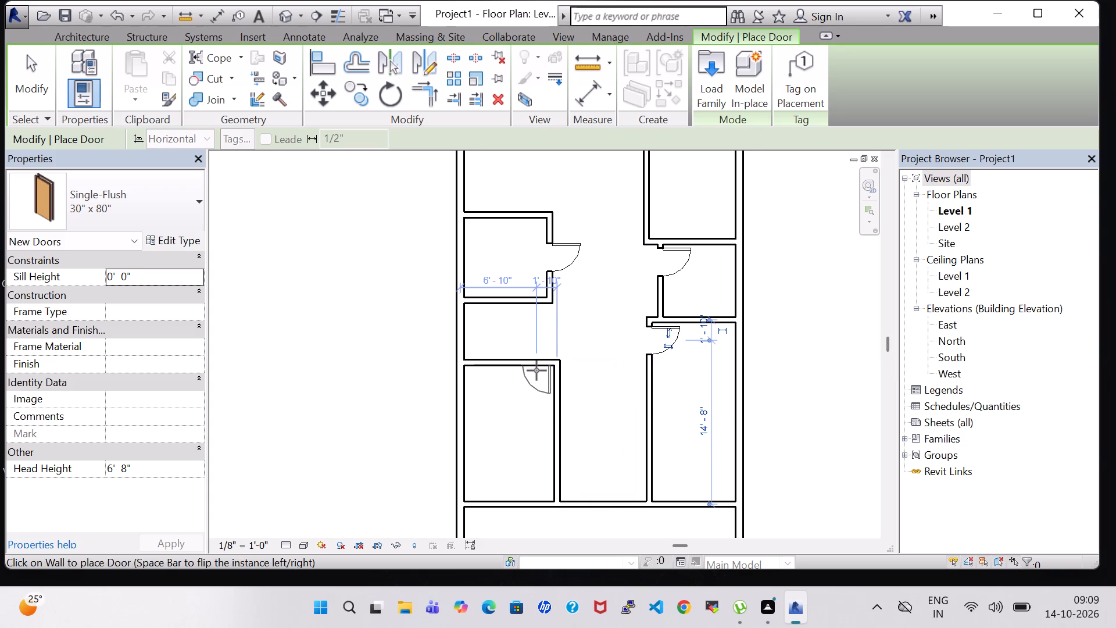
scroll(536, 370, up, 3)
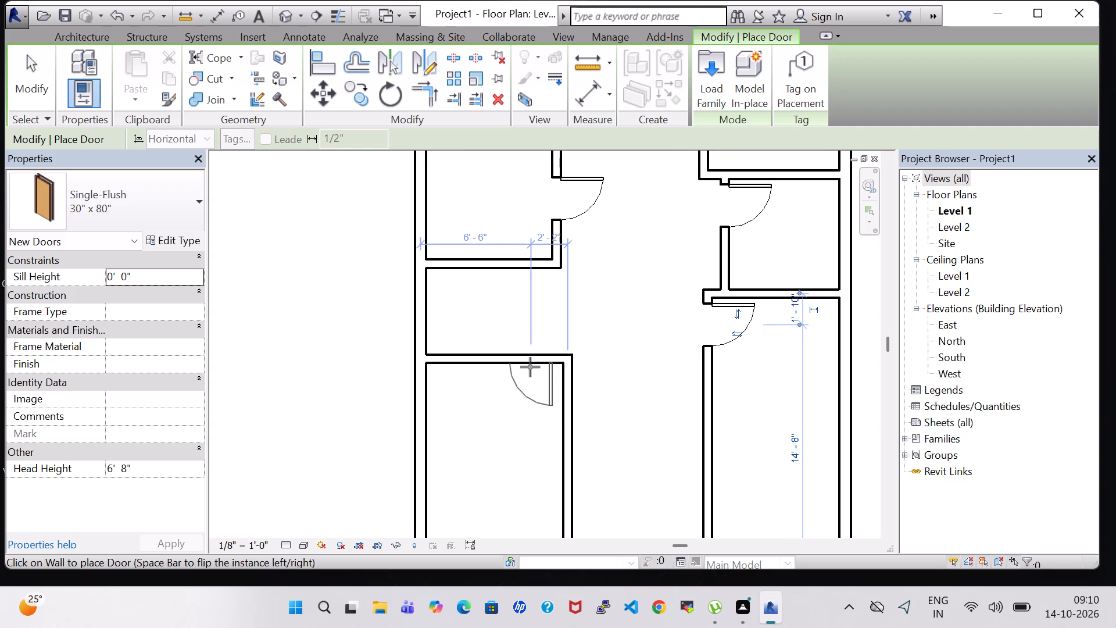
click(537, 367)
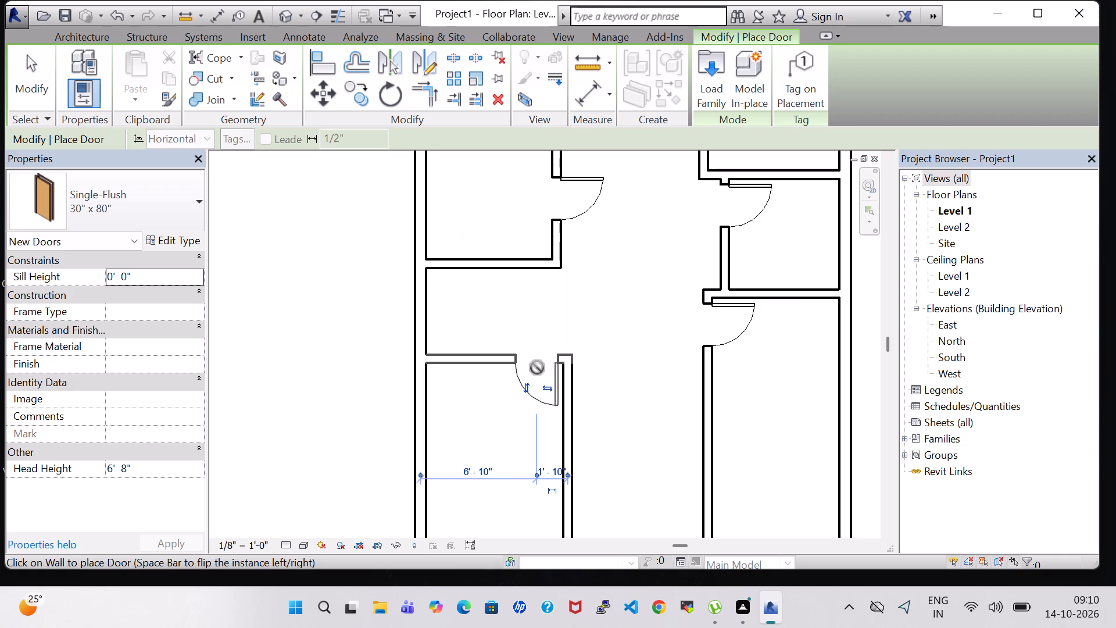
scroll(537, 367, down, 5)
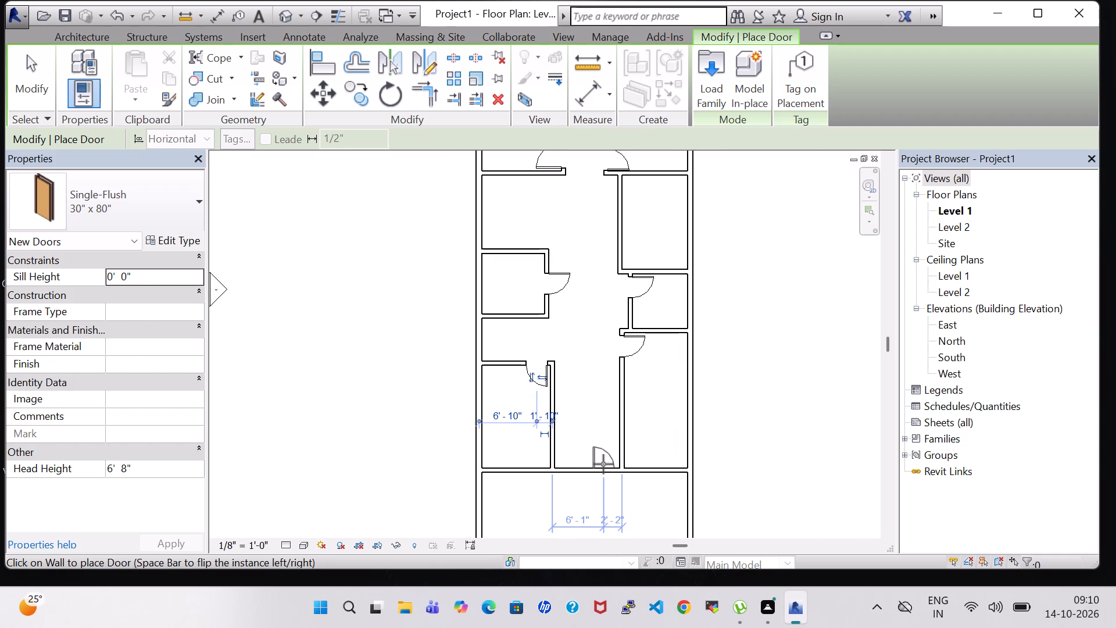
Place a 30" x 80" door at the lower end of the central hall, in the wall above the bottom room, hinged at right.
key(space)
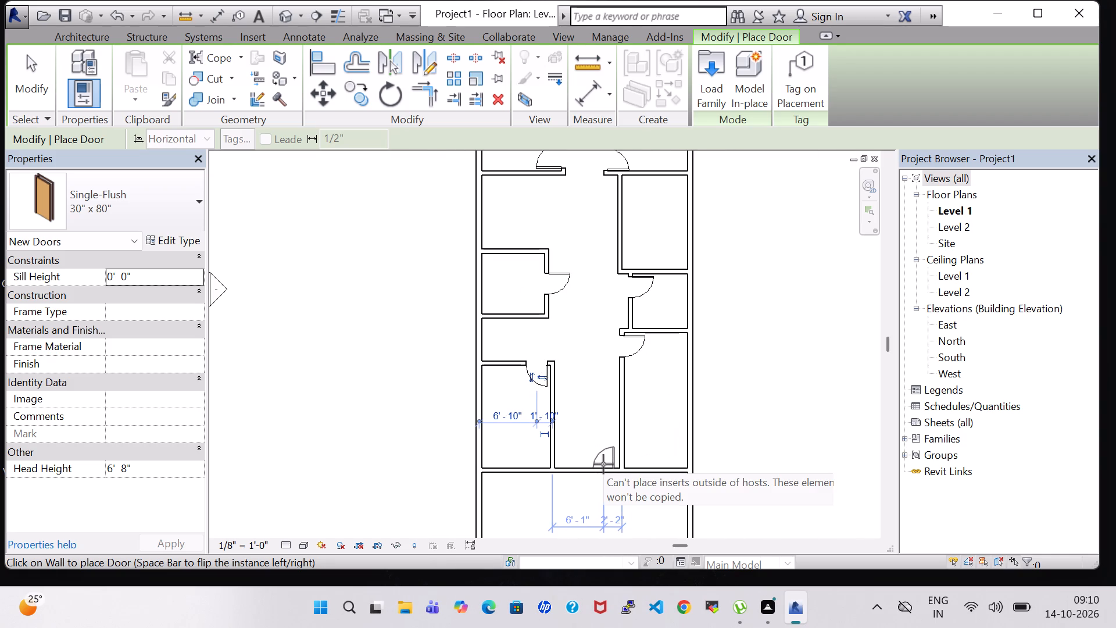
click(606, 464)
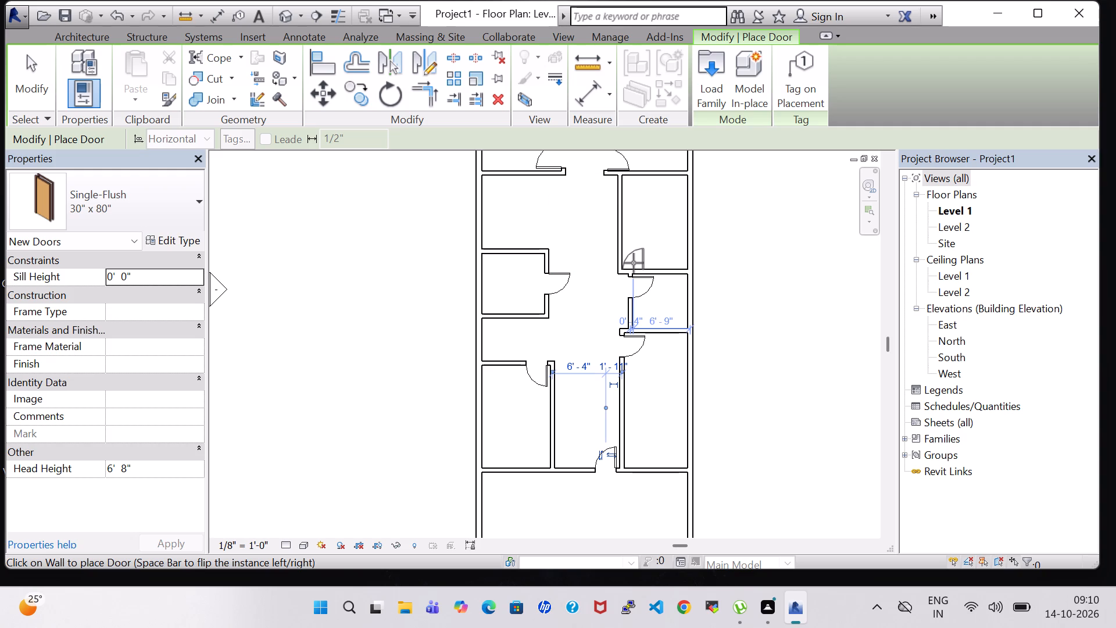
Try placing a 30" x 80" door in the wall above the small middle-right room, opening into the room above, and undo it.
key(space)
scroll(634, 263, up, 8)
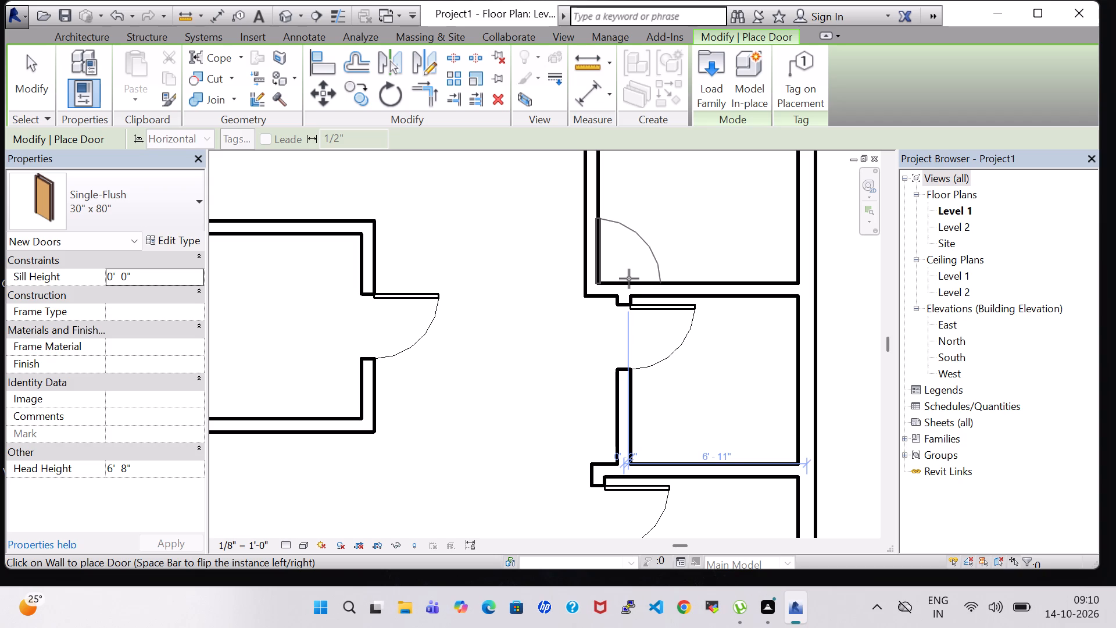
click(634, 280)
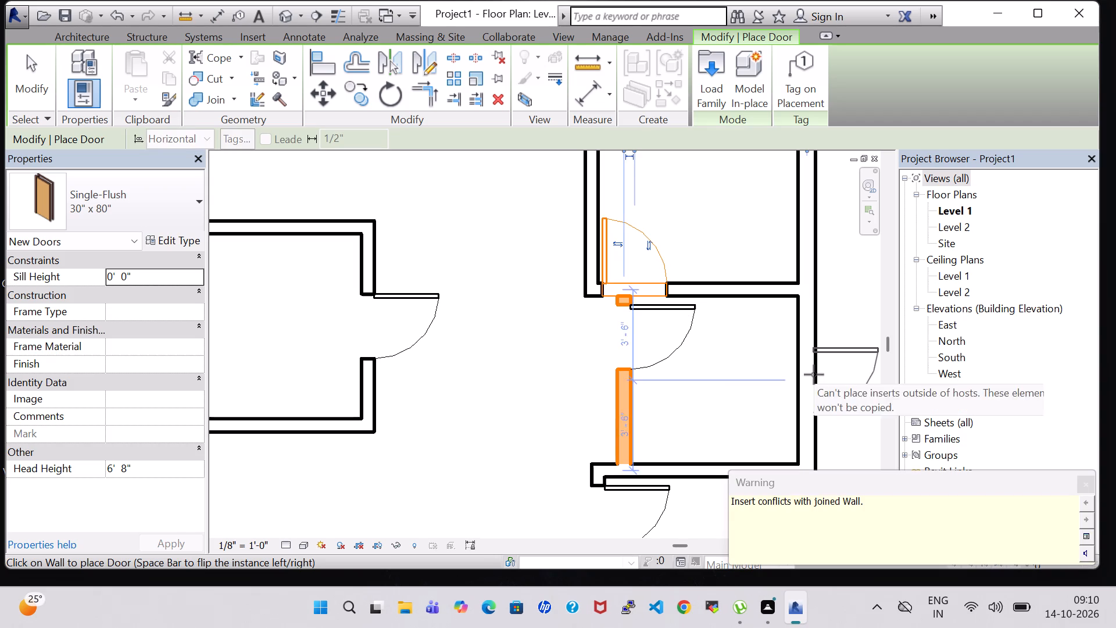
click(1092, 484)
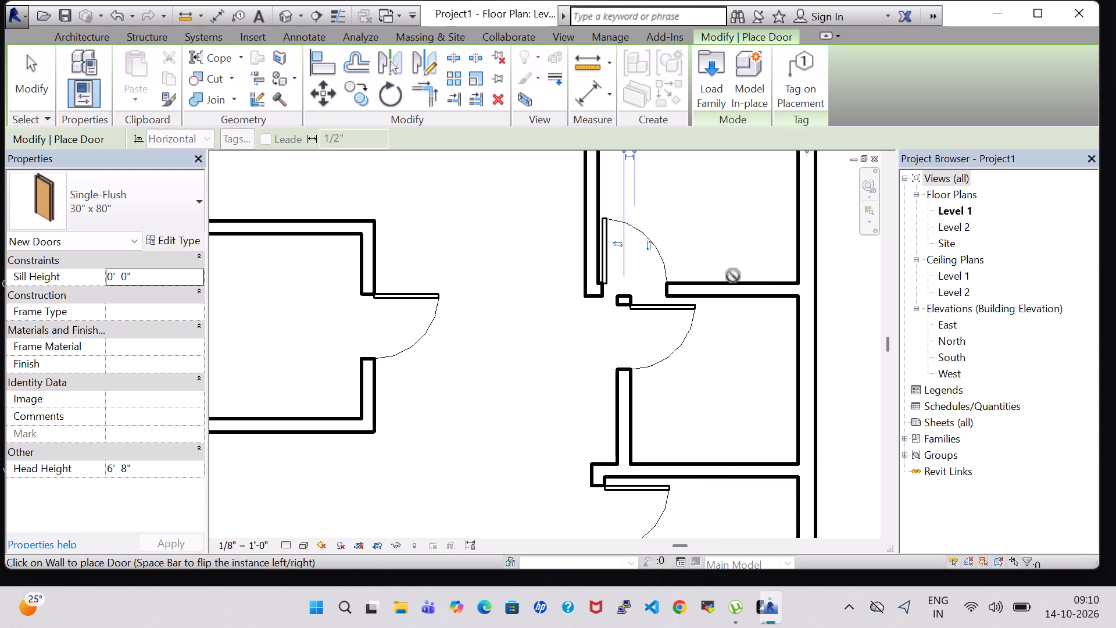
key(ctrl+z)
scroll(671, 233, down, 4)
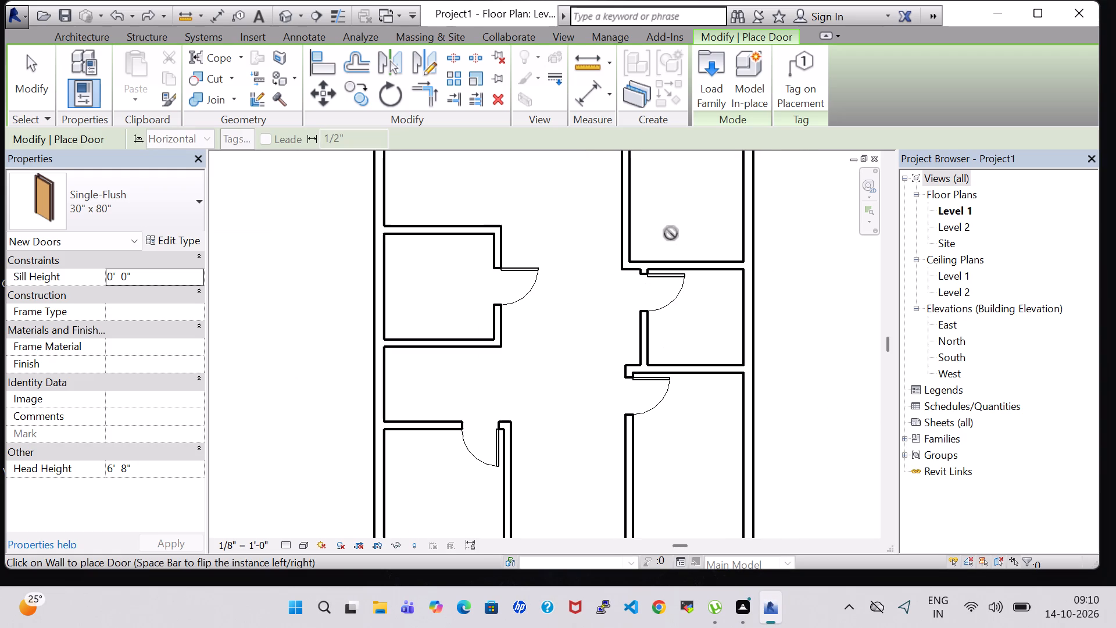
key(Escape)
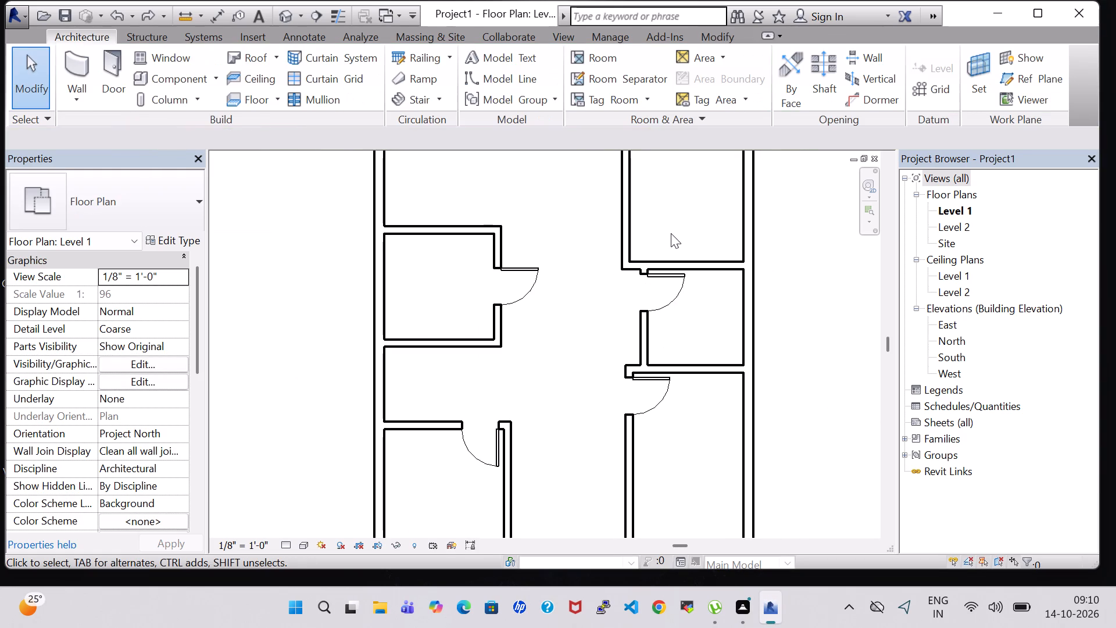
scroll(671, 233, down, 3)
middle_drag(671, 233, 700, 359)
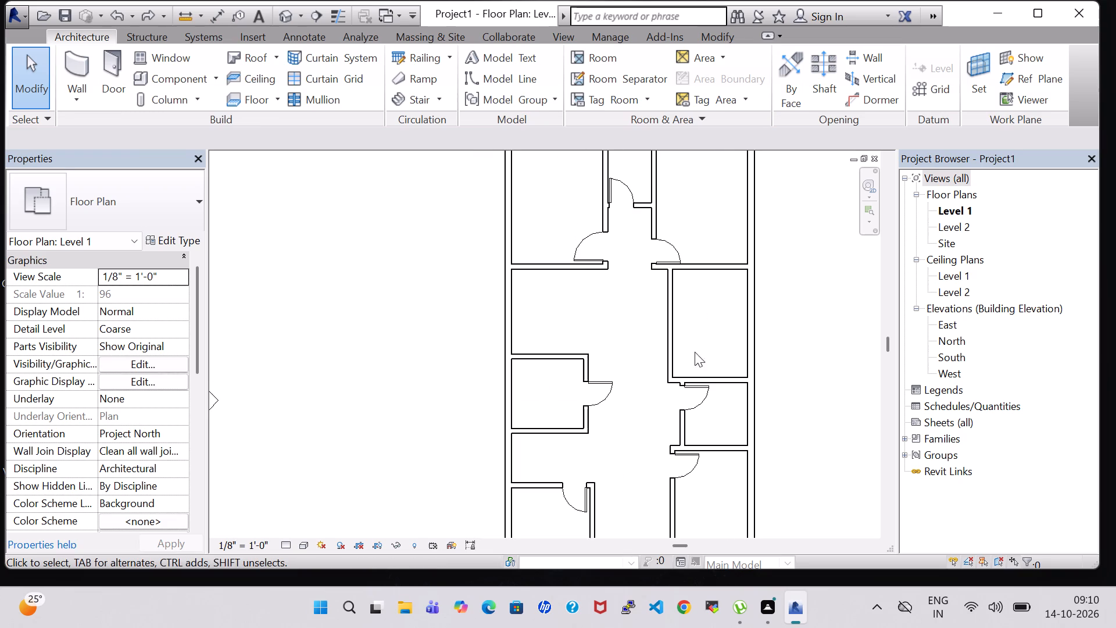
Split the left wall of the room above the small middle-right room at two points and delete the segment, leaving an opening about 5'-7" wide.
click(716, 31)
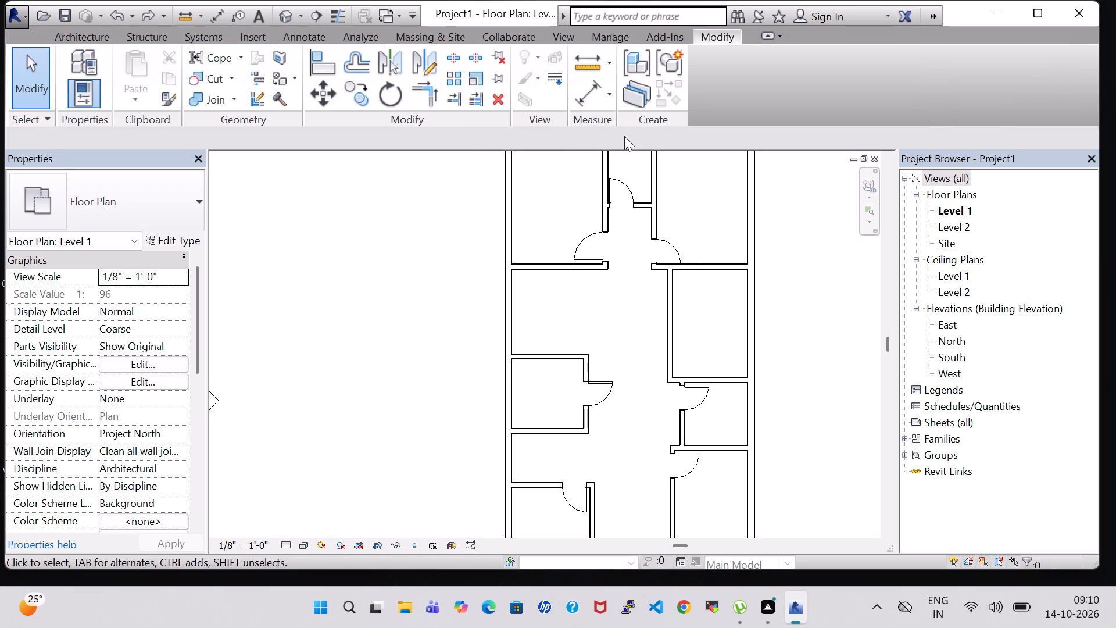
click(480, 62)
click(453, 63)
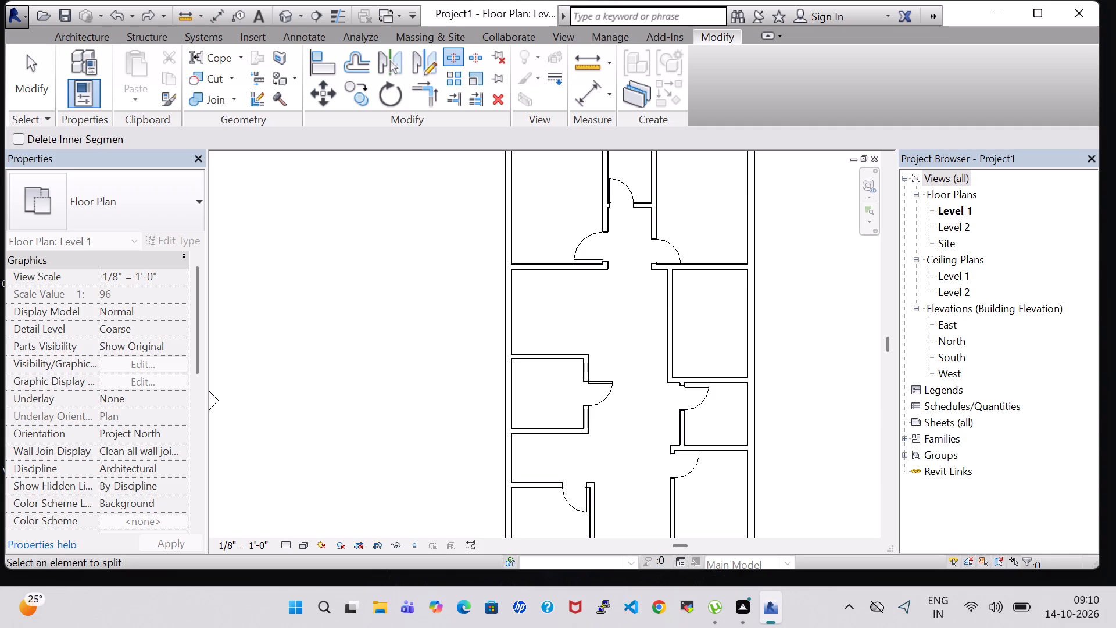
click(672, 302)
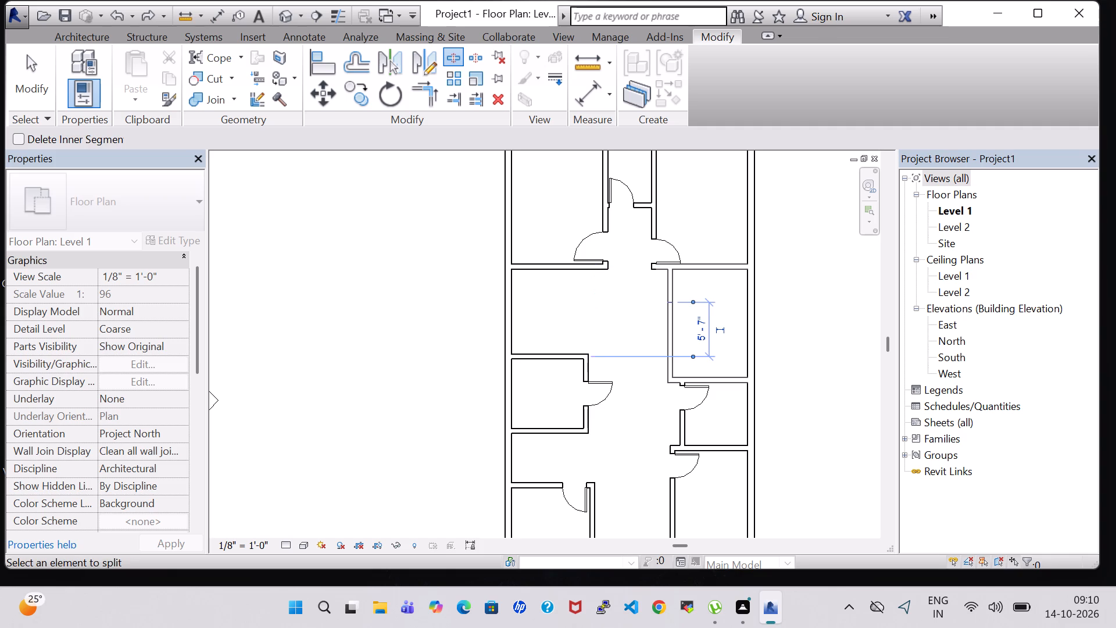
click(678, 356)
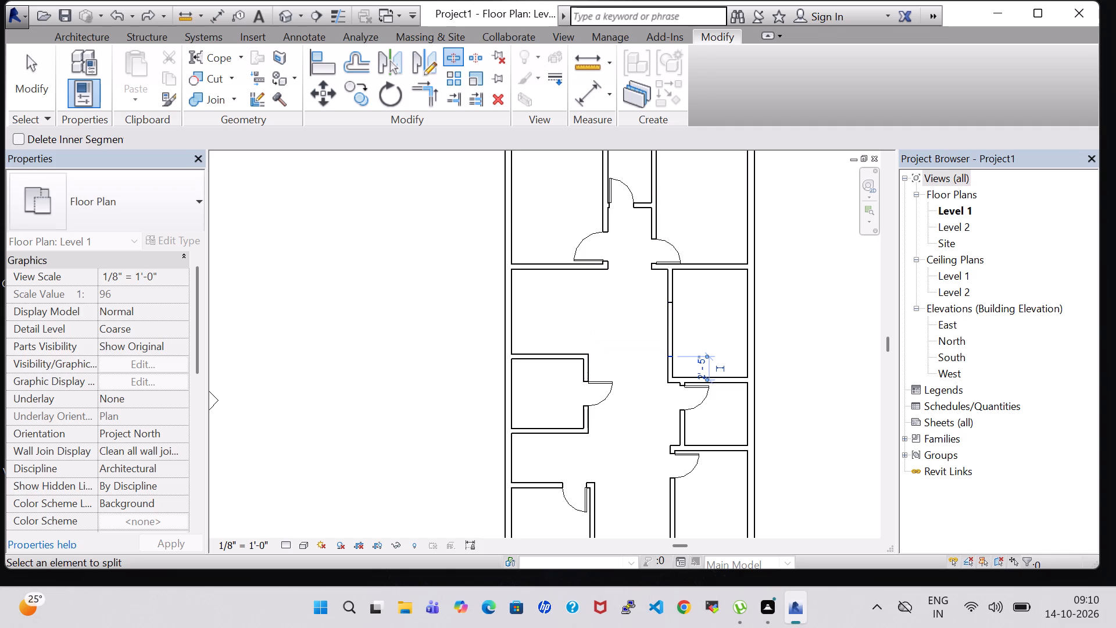
key(Escape)
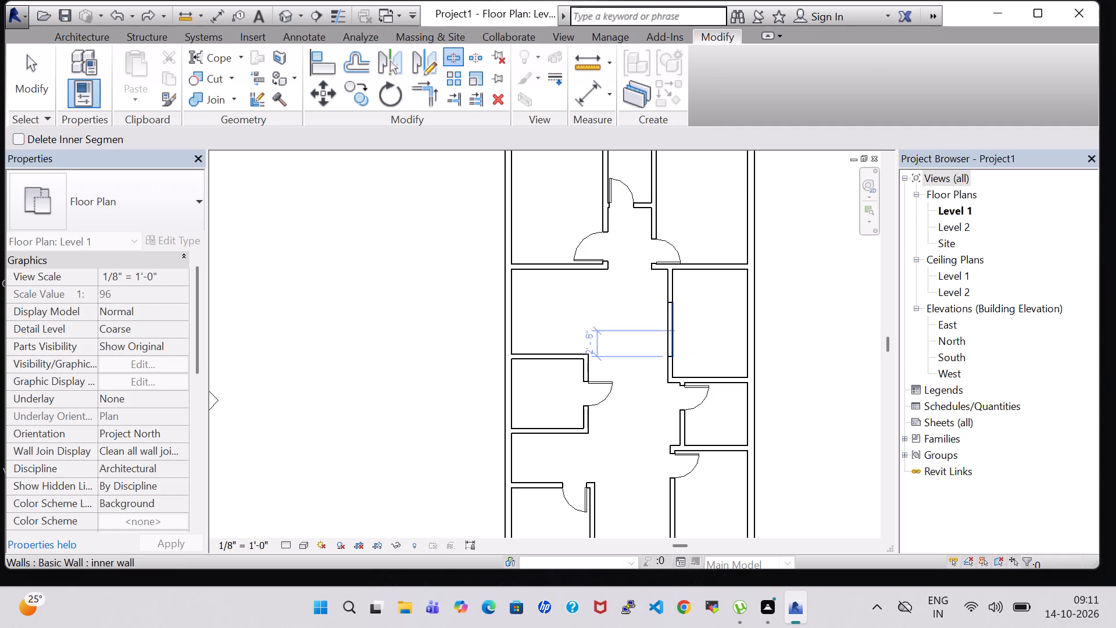
key(Escape)
click(671, 328)
key(Delete)
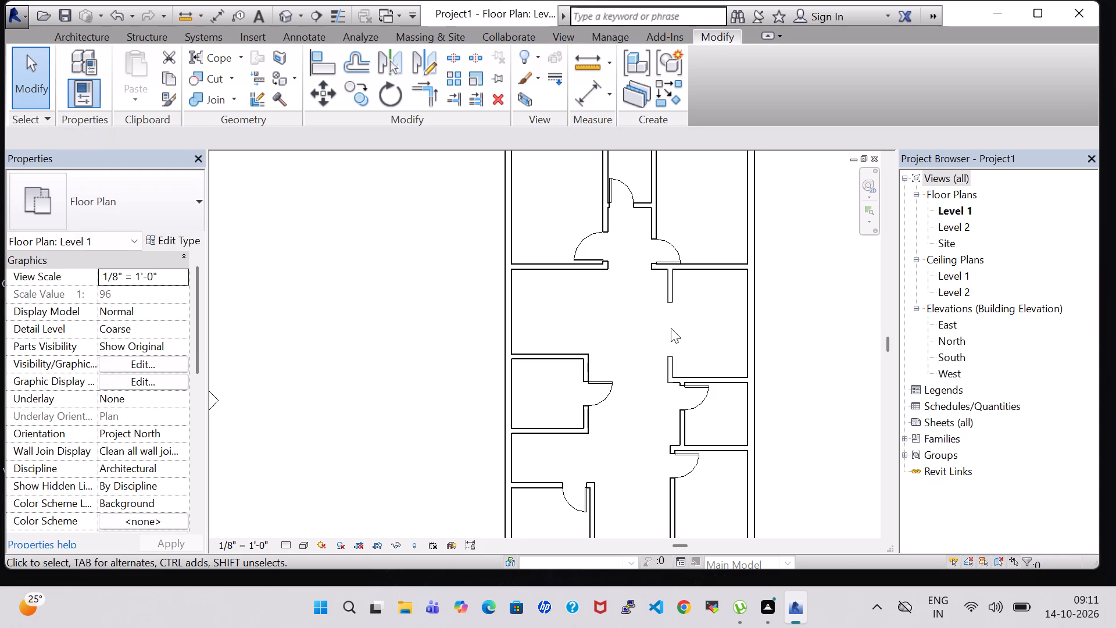
click(793, 319)
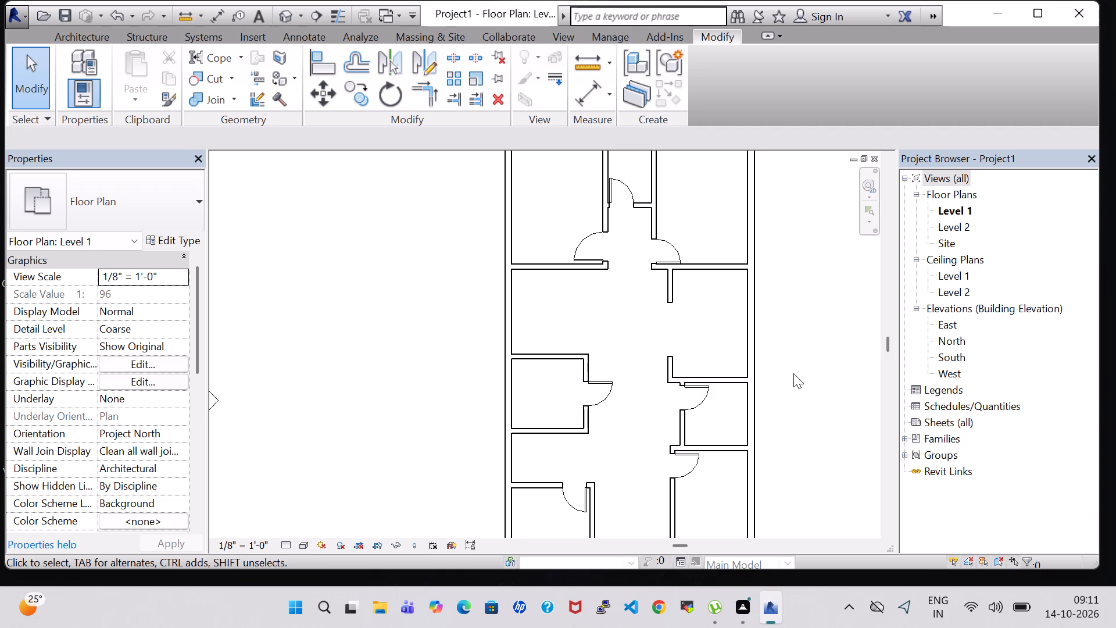
Draw a vertical room separation line about 8'-7" long across the bottom room, from its top wall to the exterior bottom wall's midpoint.
scroll(799, 356, down, 1)
middle_drag(799, 356, 764, 286)
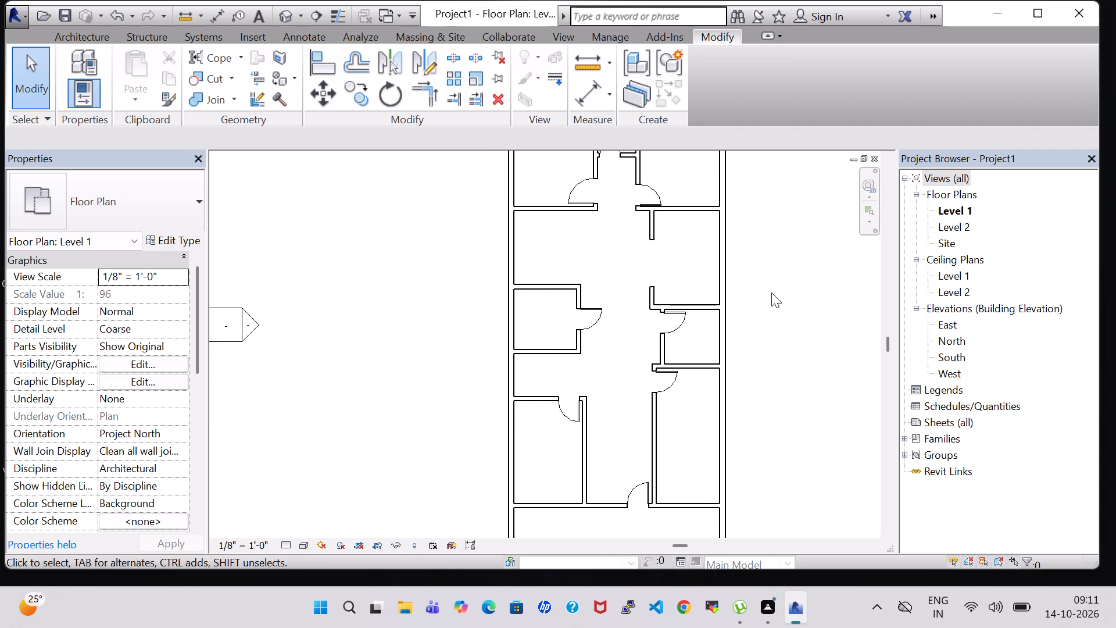
scroll(771, 292, down, 1)
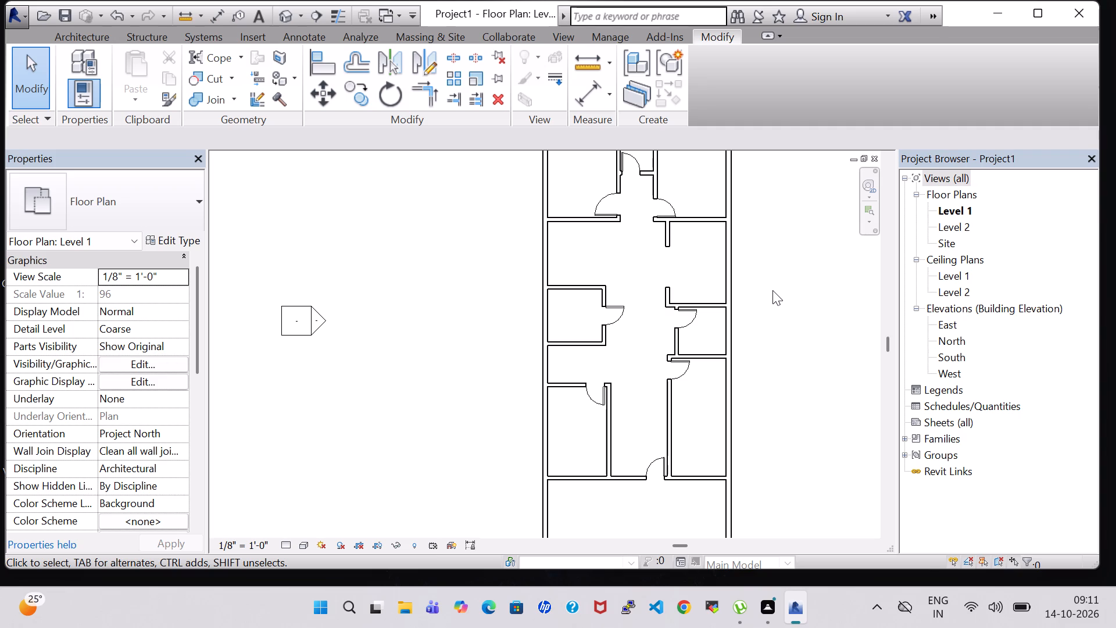
scroll(737, 340, down, 1)
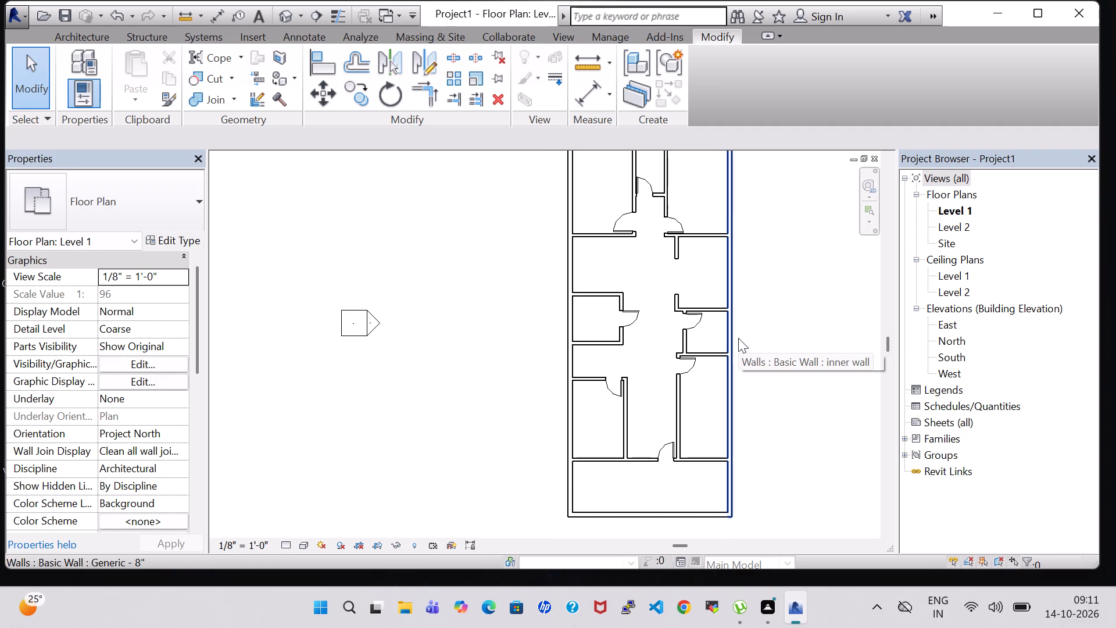
scroll(738, 338, down, 1)
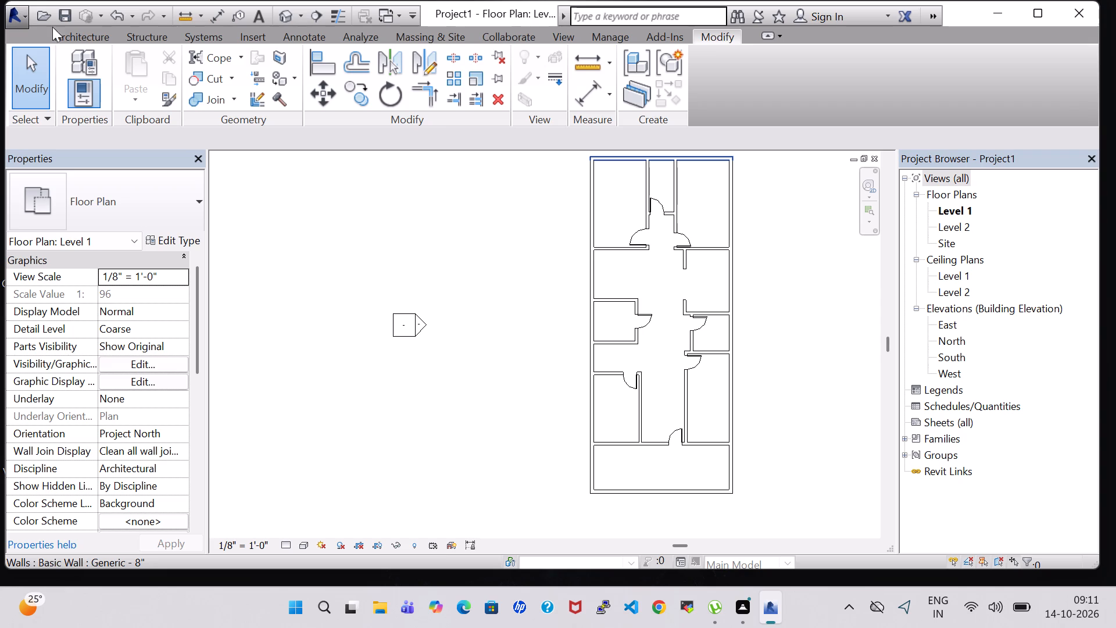
click(90, 40)
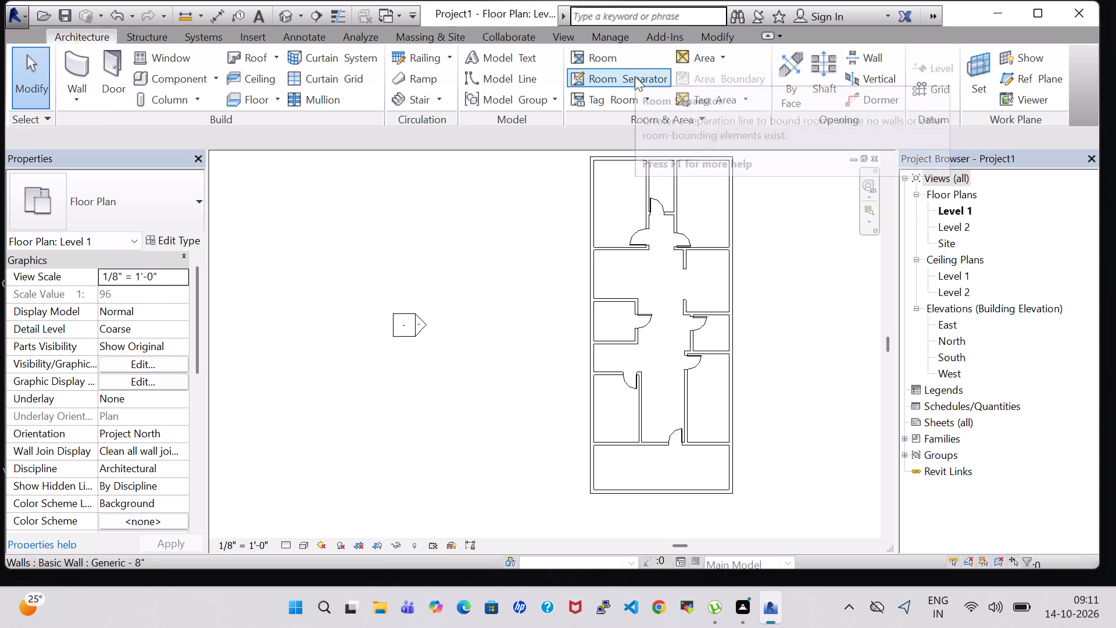
click(635, 76)
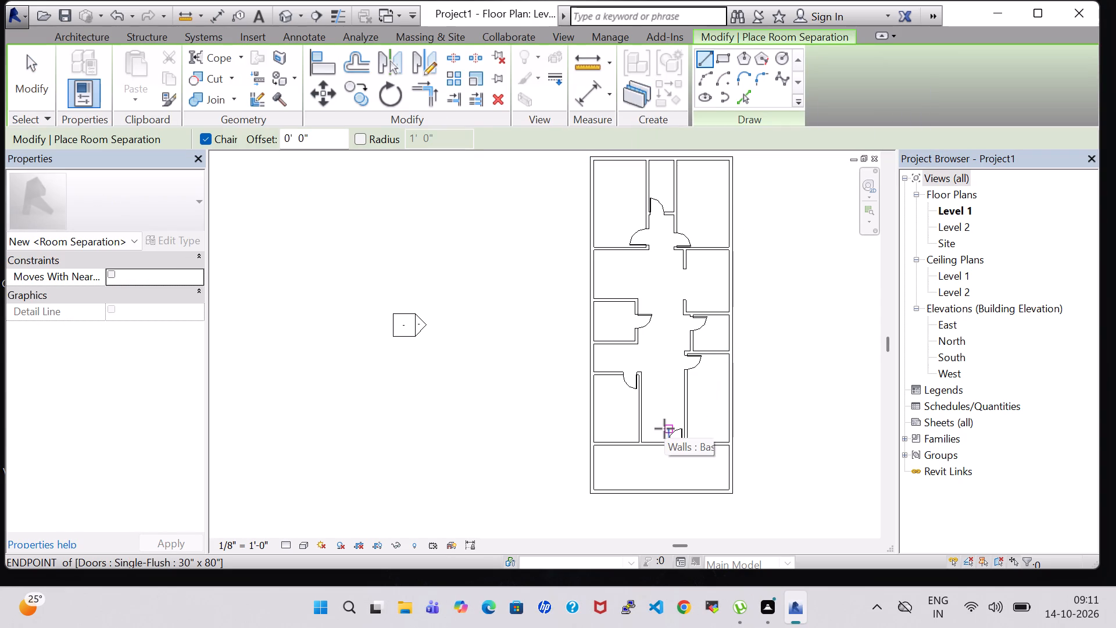
click(663, 447)
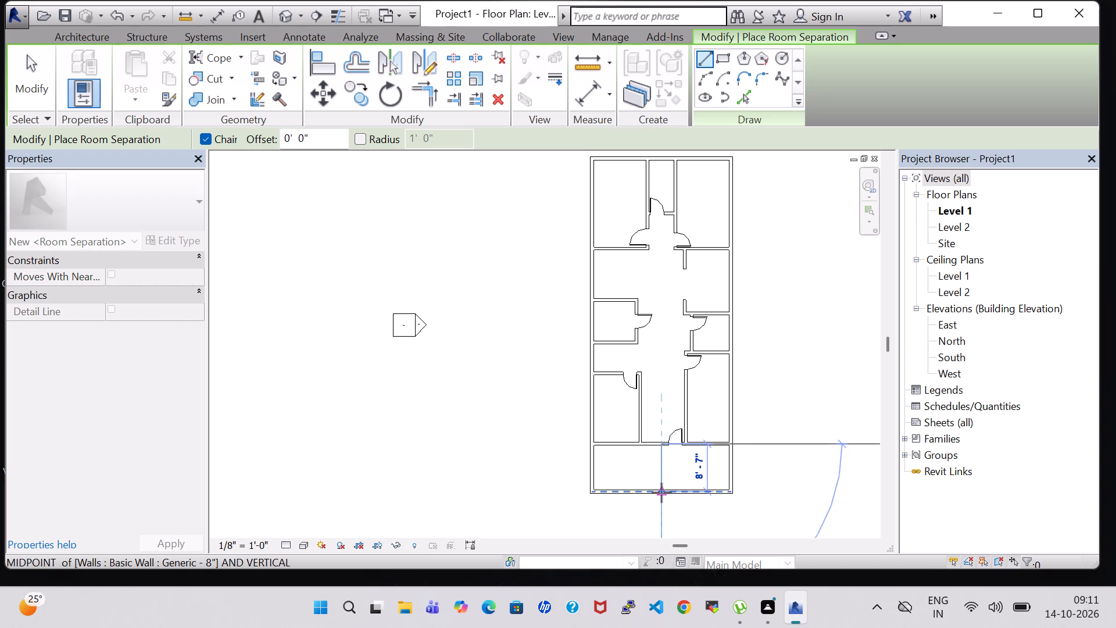
click(661, 493)
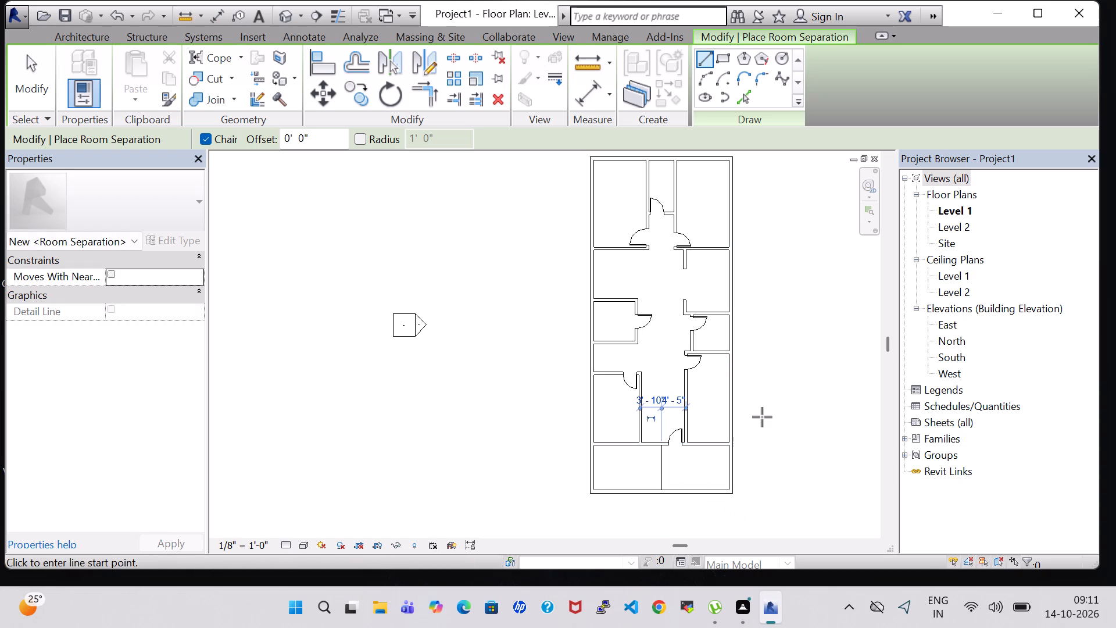
key(Escape)
key(Escape)
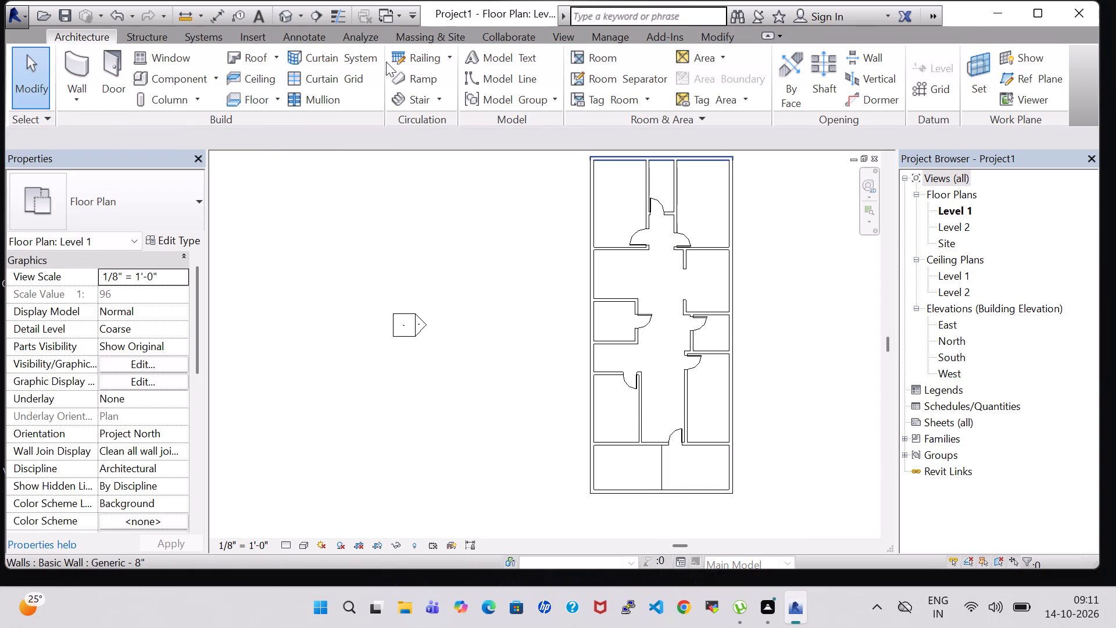
Split the right and left exterior walls at the level of the bottom room's top partition.
click(728, 38)
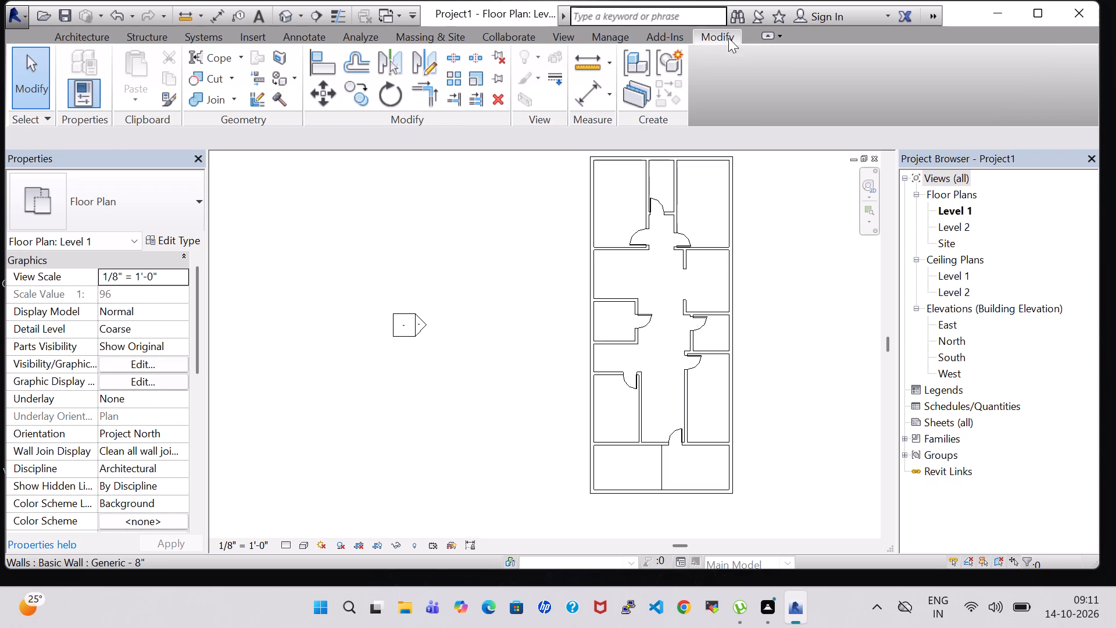
scroll(750, 440, up, 2)
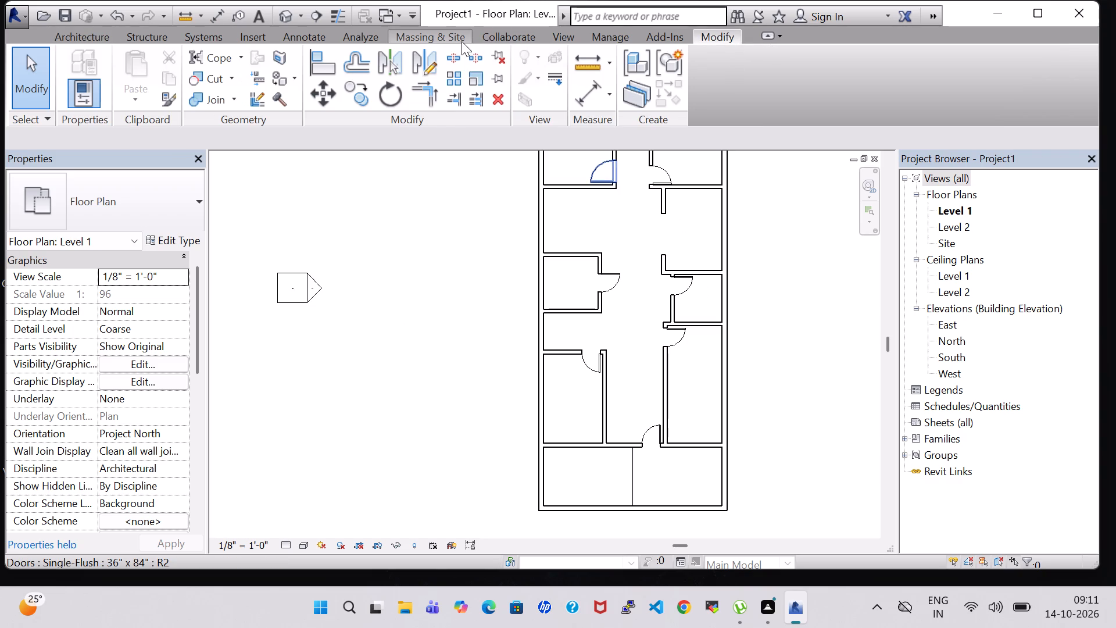
click(459, 61)
scroll(747, 429, up, 6)
middle_drag(749, 424, 764, 185)
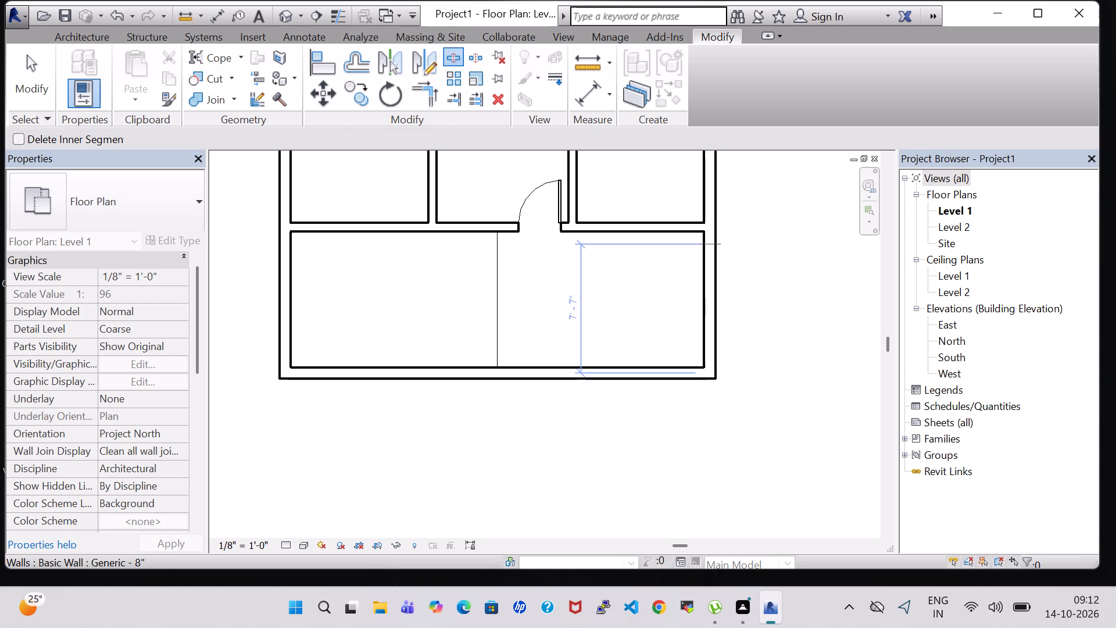
scroll(704, 245, up, 5)
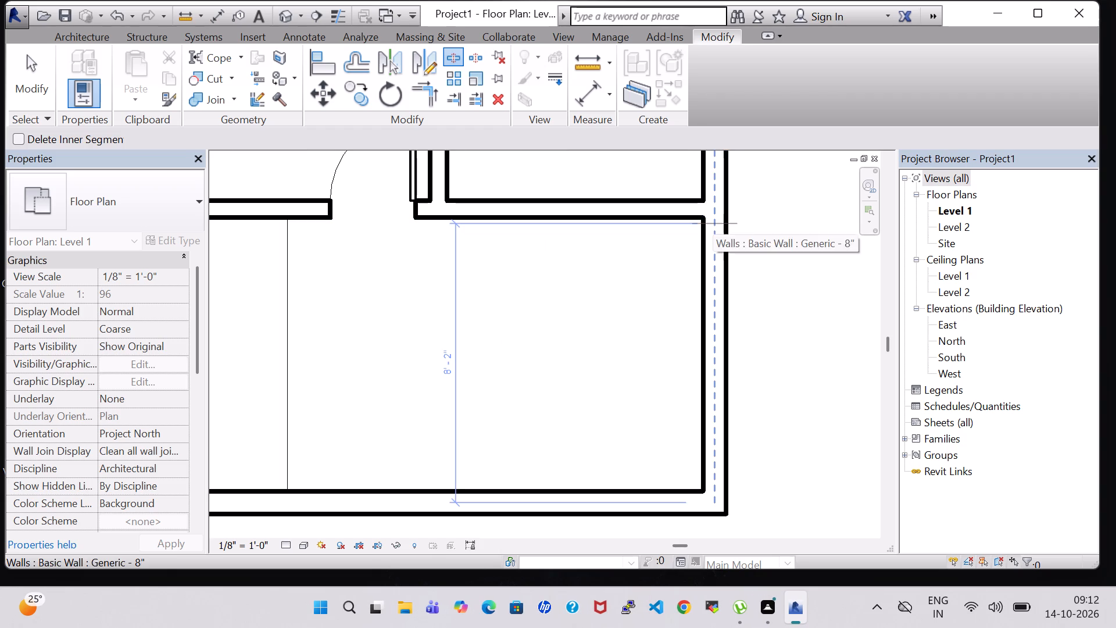
click(713, 224)
scroll(713, 224, down, 6)
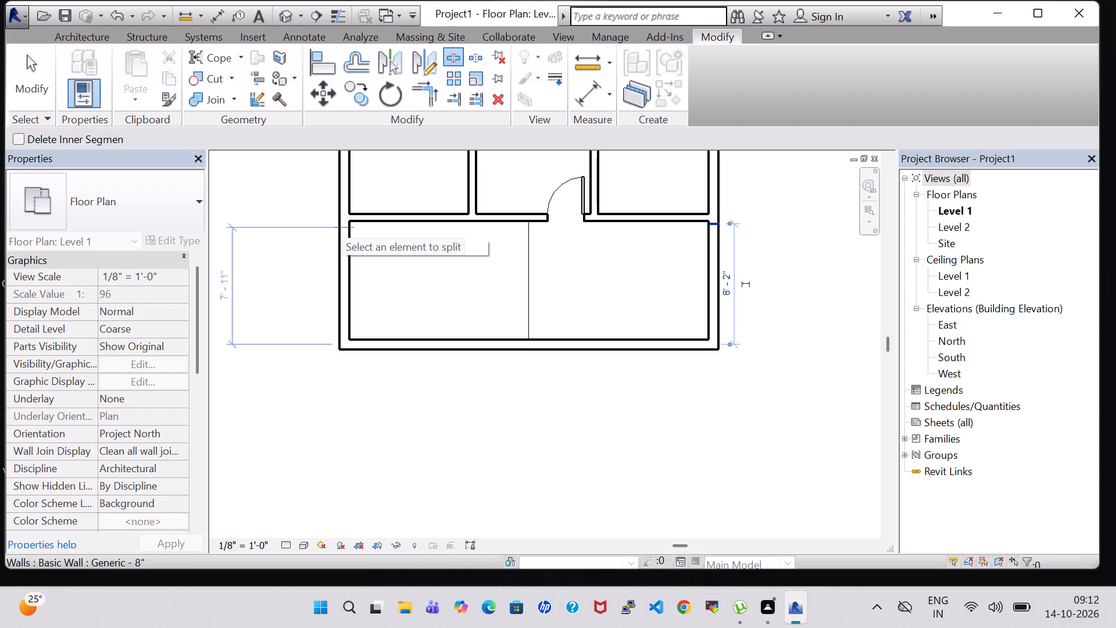
scroll(342, 227, up, 2)
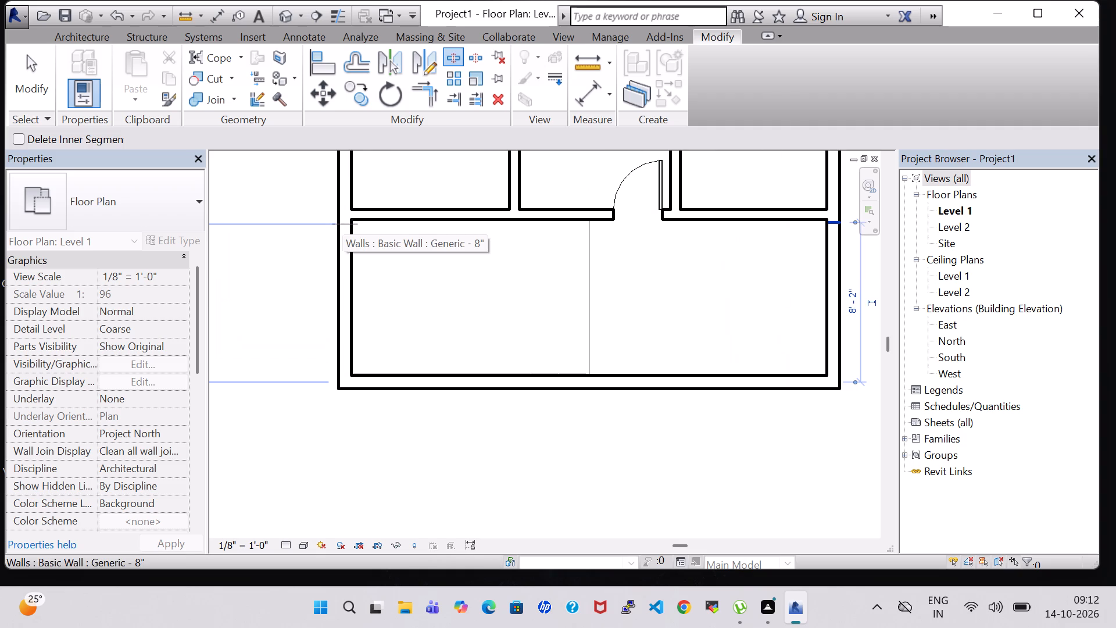
click(342, 223)
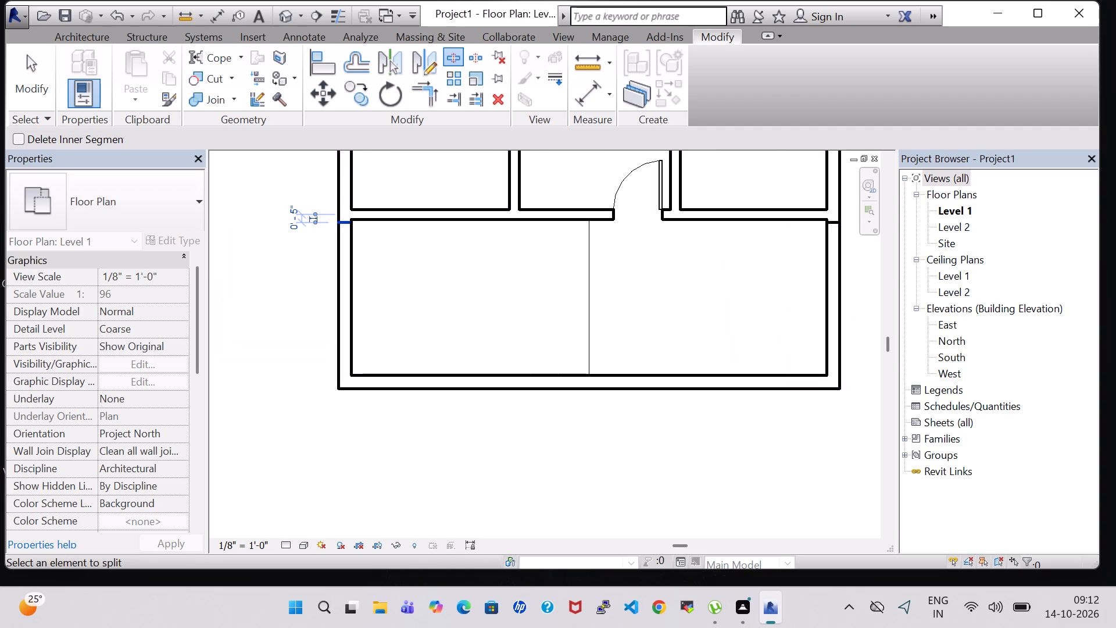
key(Escape)
key(Escape)
Delete the bottom room's left exterior wall segment and nudge the remaining wall's end up flush with the partition.
click(354, 249)
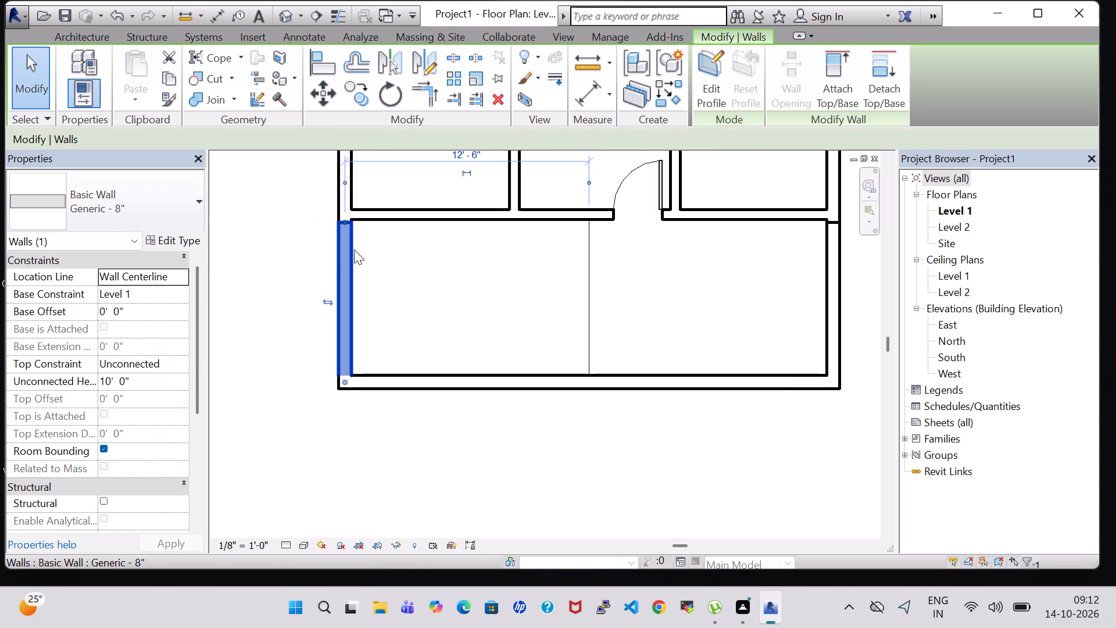
key(Delete)
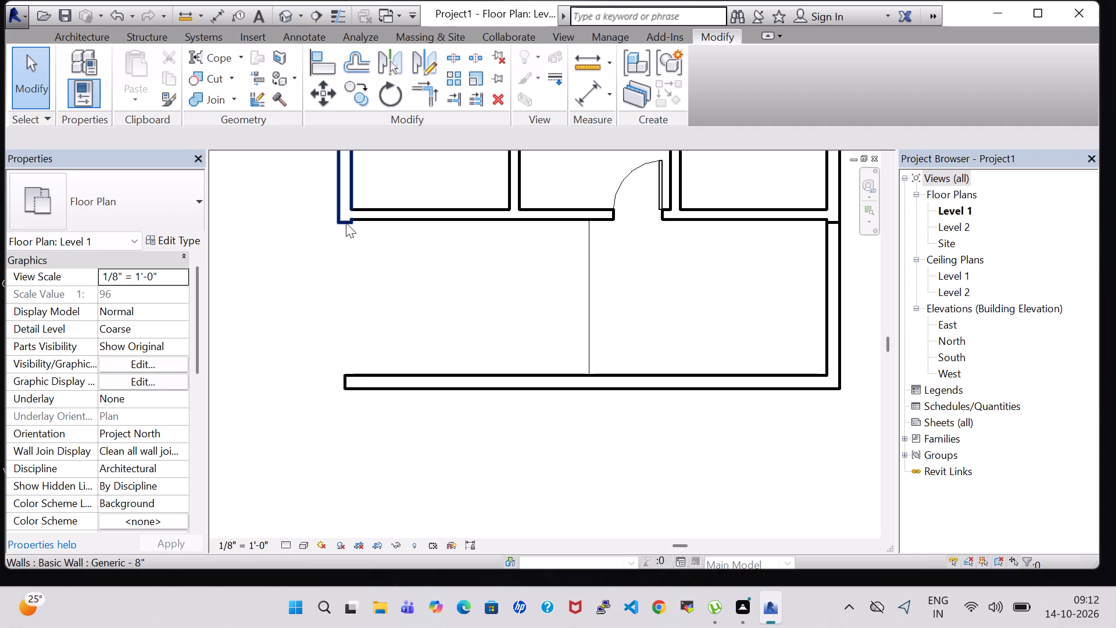
click(346, 223)
key(Up)
click(430, 271)
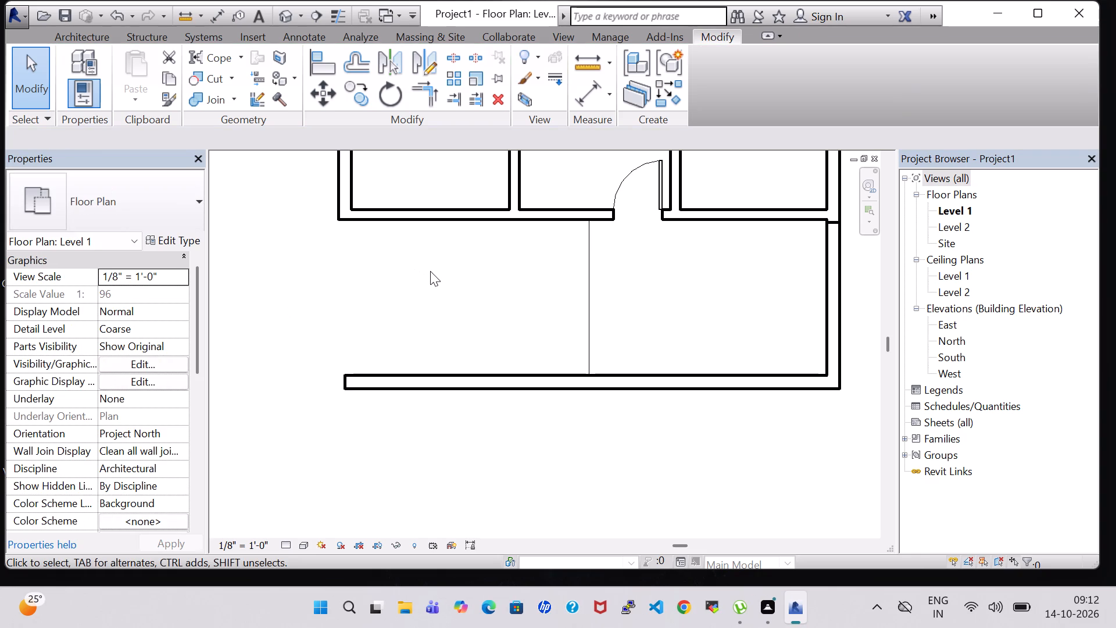
Delete the bottom room's right exterior wall segment and nudge the remaining wall's end up flush with the partition.
click(828, 298)
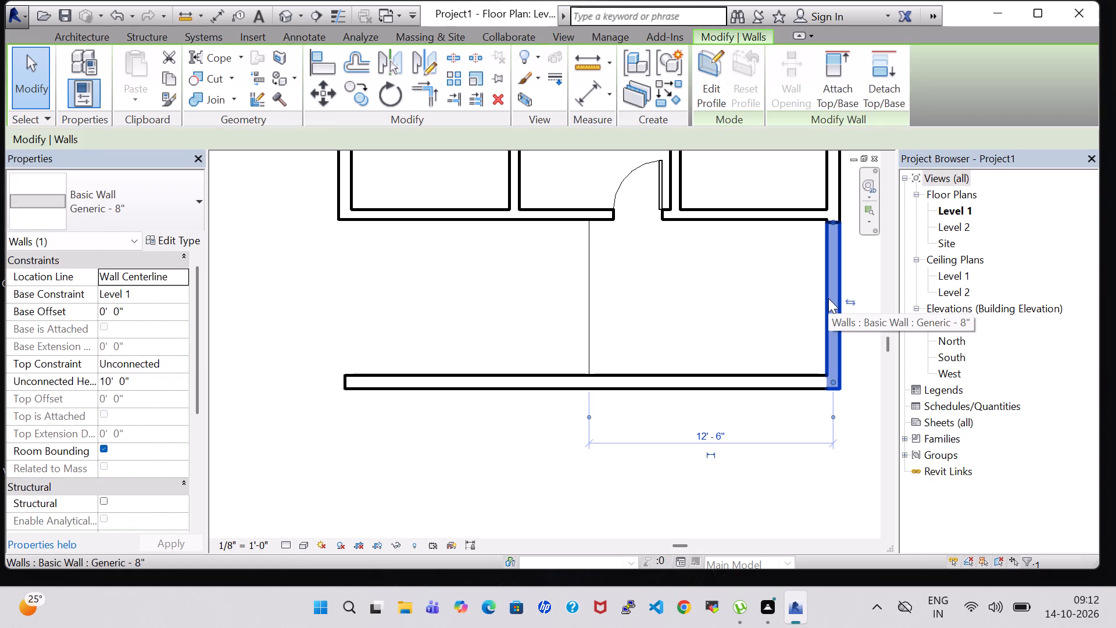
key(Delete)
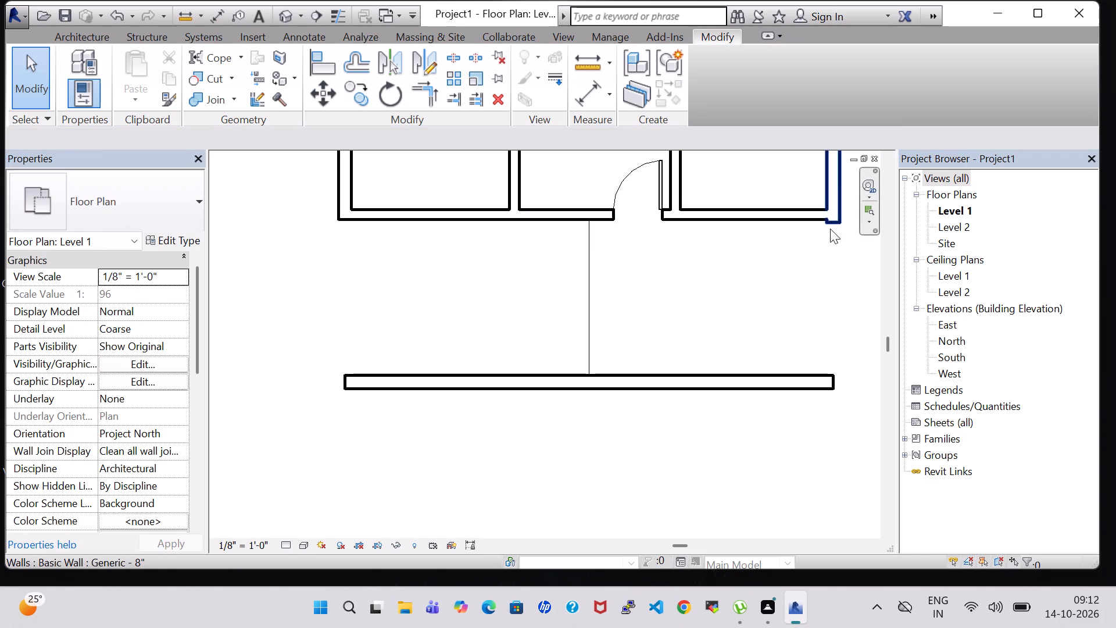
click(835, 219)
key(Up)
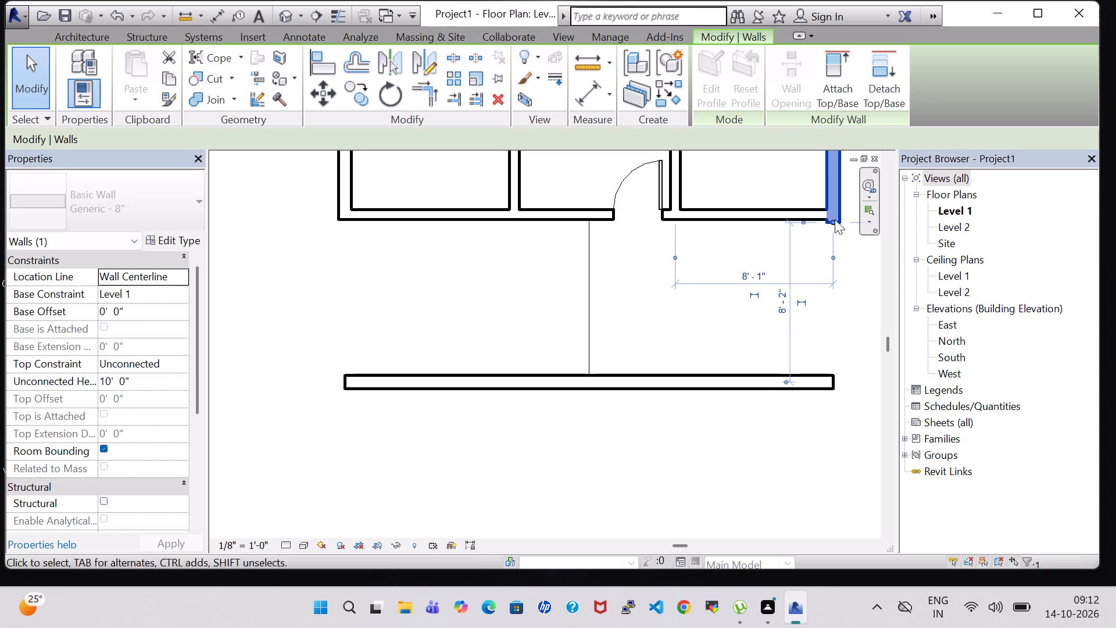
click(843, 288)
Delete the 25' exterior wall along the bottom of the plan.
click(790, 383)
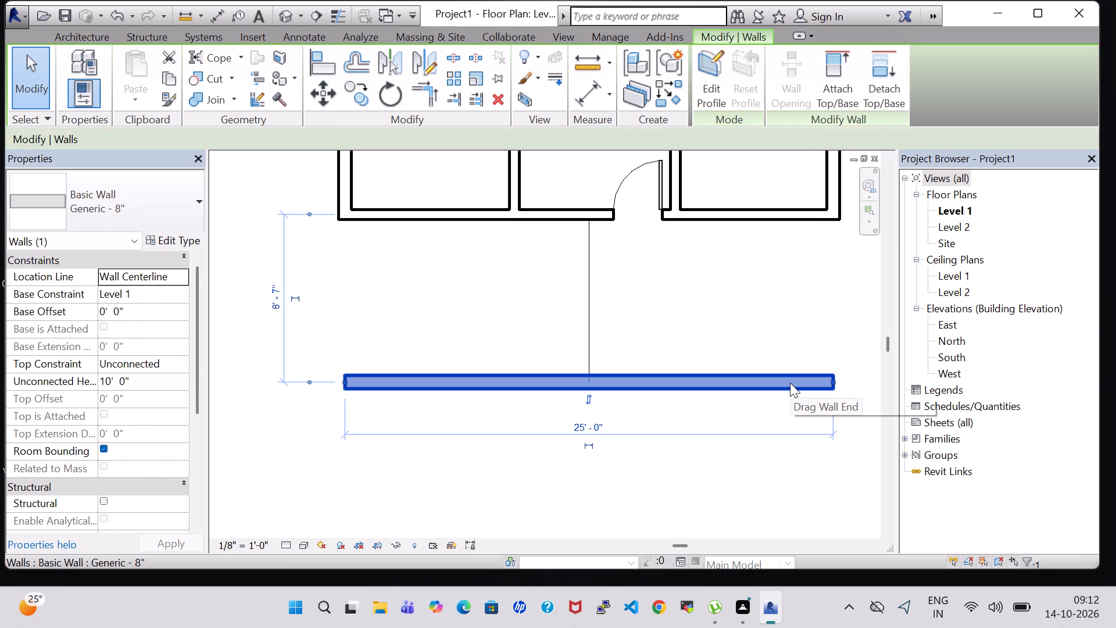
key(Delete)
Draw chained room separation lines from the plan's bottom-left exterior corner: 8'-4" down, then about 25'-11" across to beneath the right exterior wall.
scroll(722, 310, down, 1)
scroll(635, 317, down, 1)
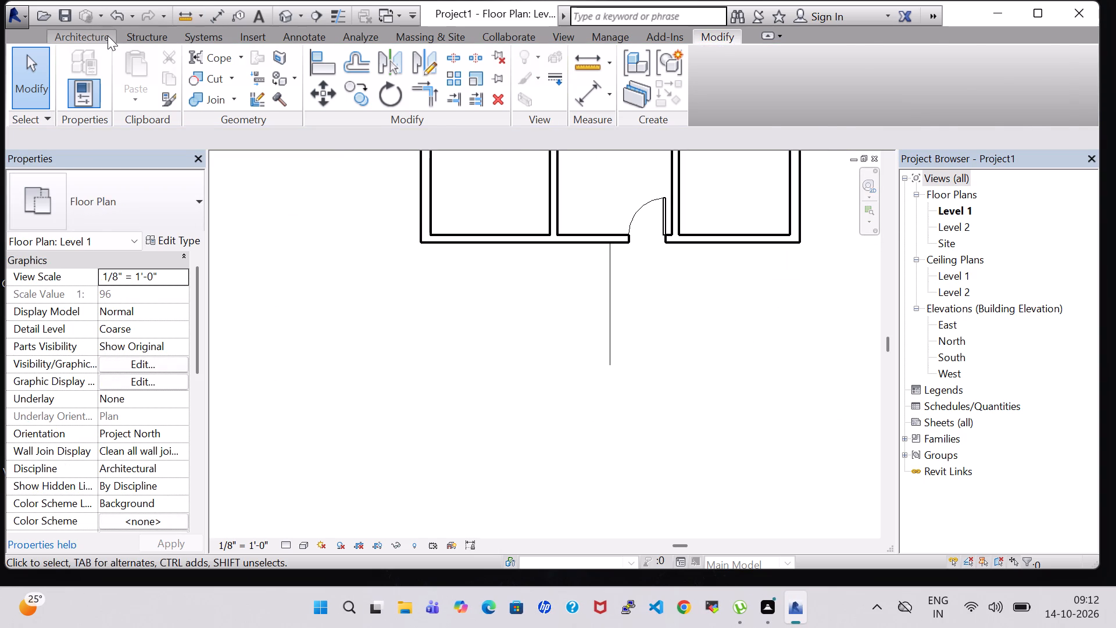
click(108, 35)
click(627, 83)
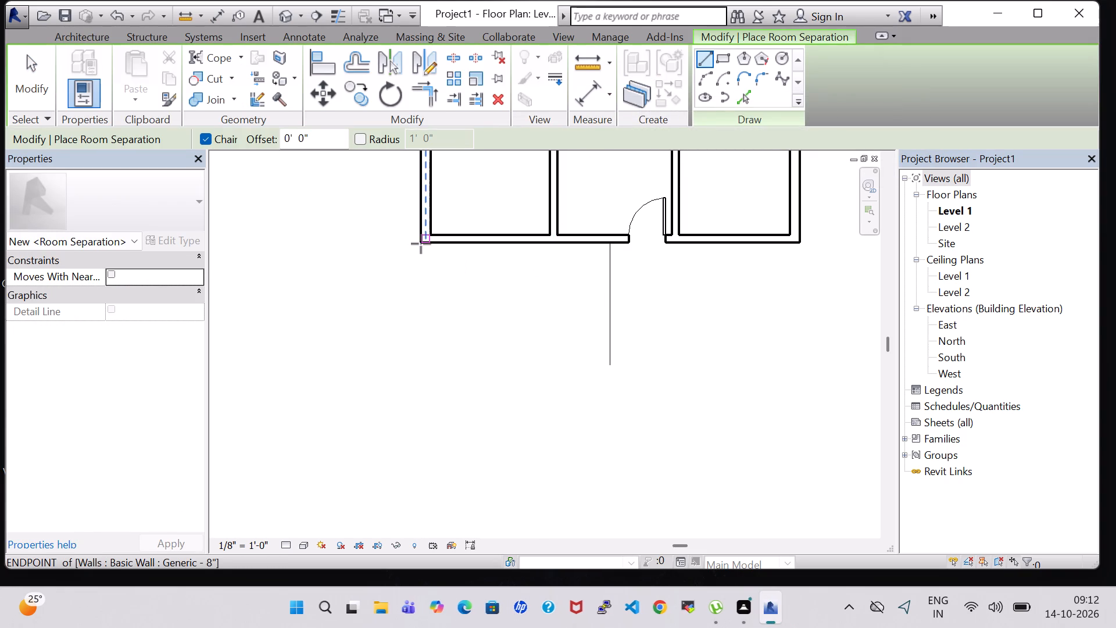
scroll(421, 250, up, 5)
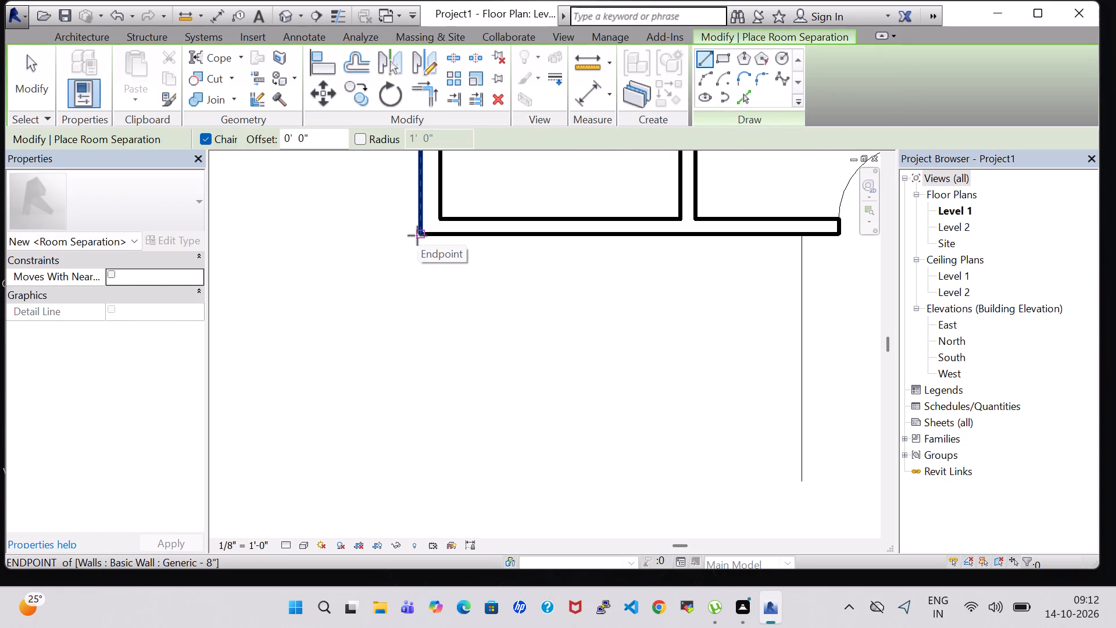
click(420, 235)
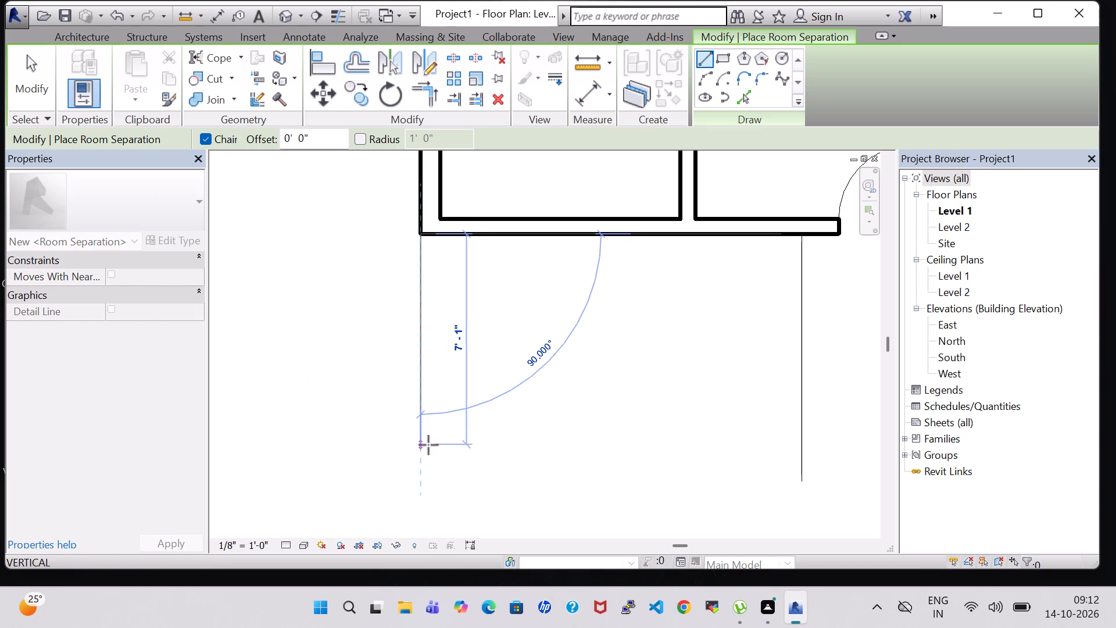
click(417, 483)
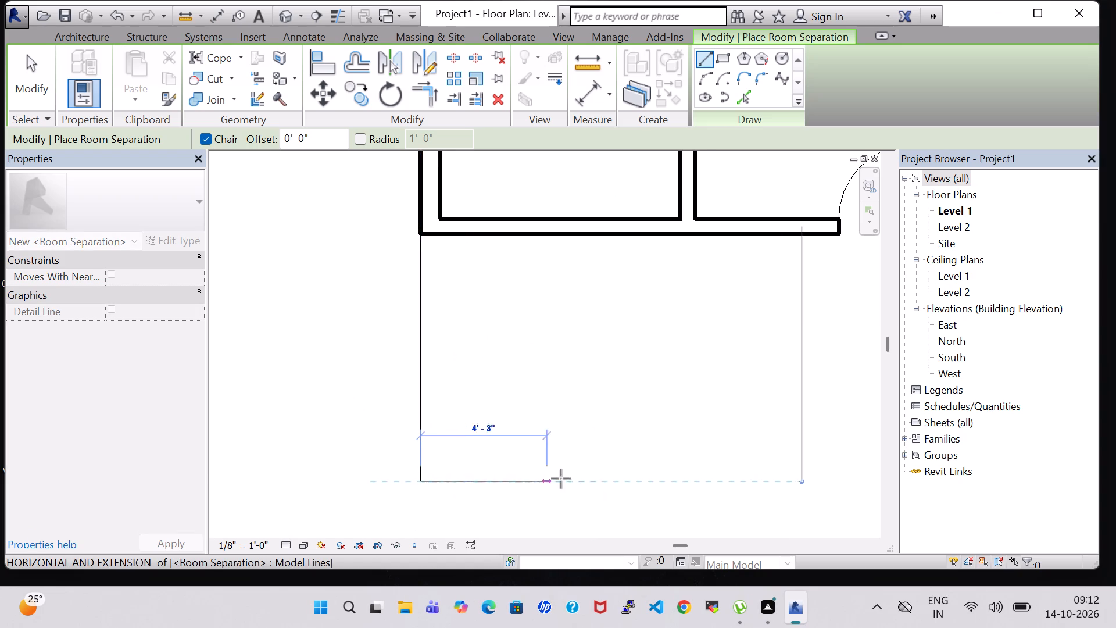
scroll(804, 481, down, 2)
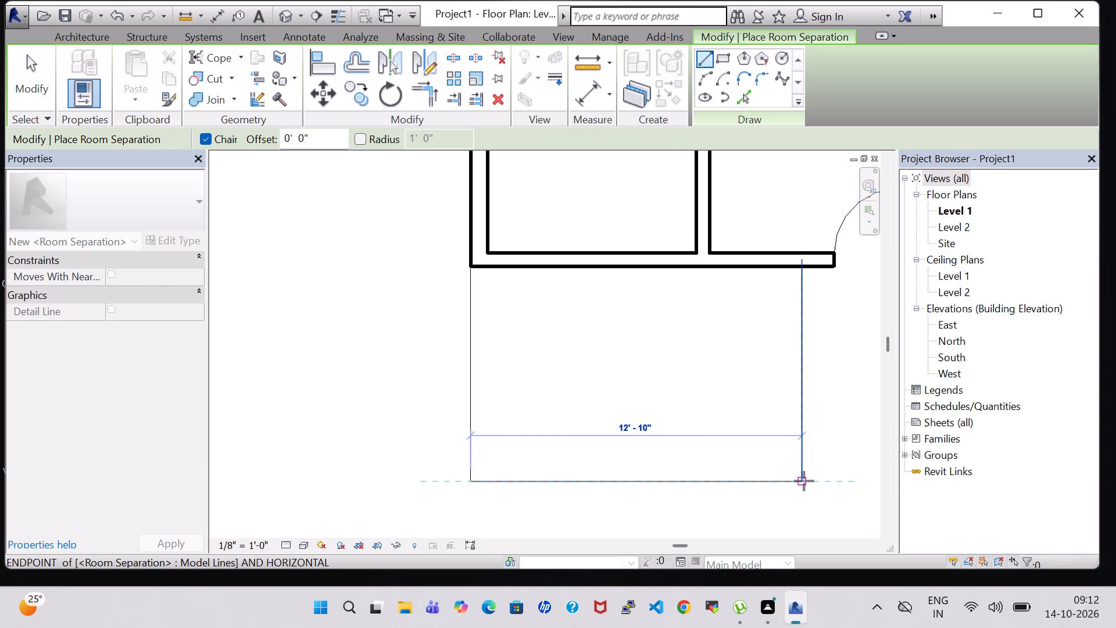
middle_drag(804, 481, 434, 457)
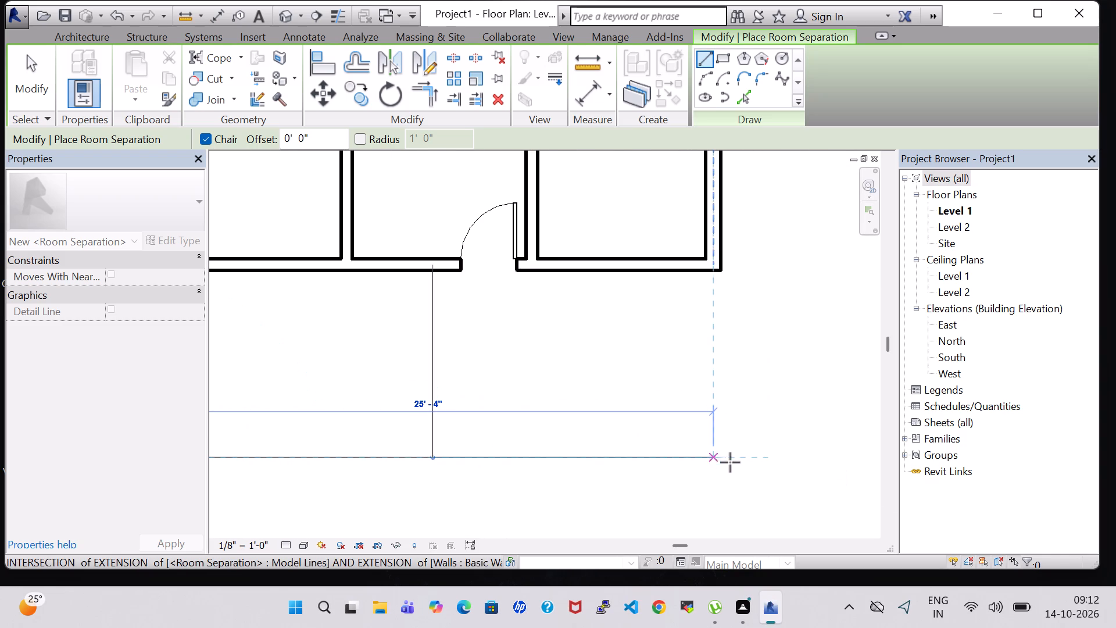
click(726, 463)
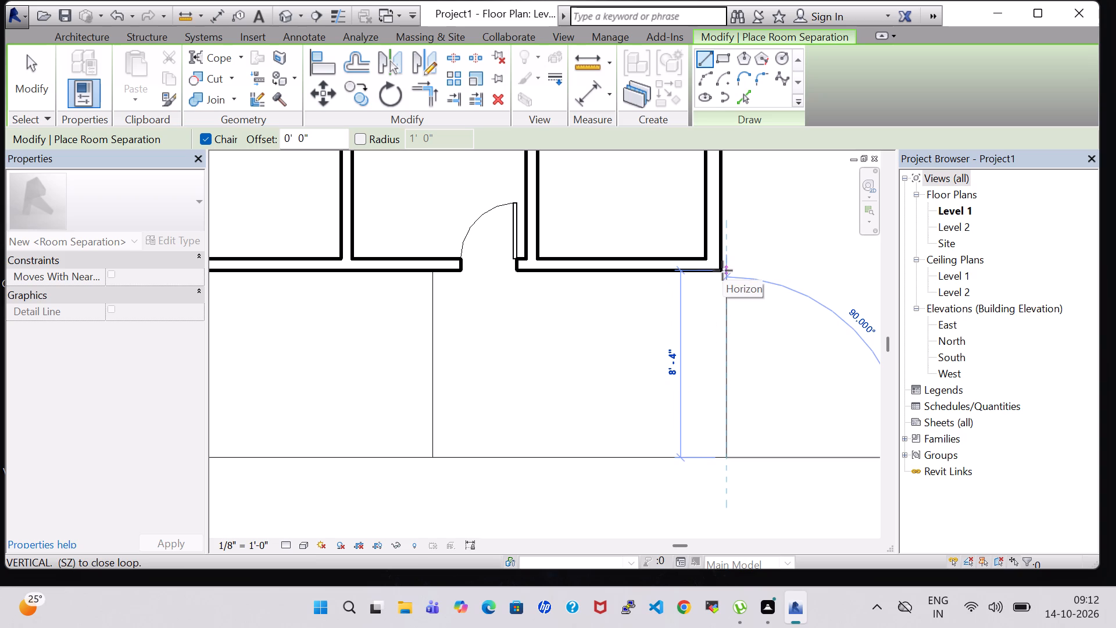
key(Escape)
key(Escape)
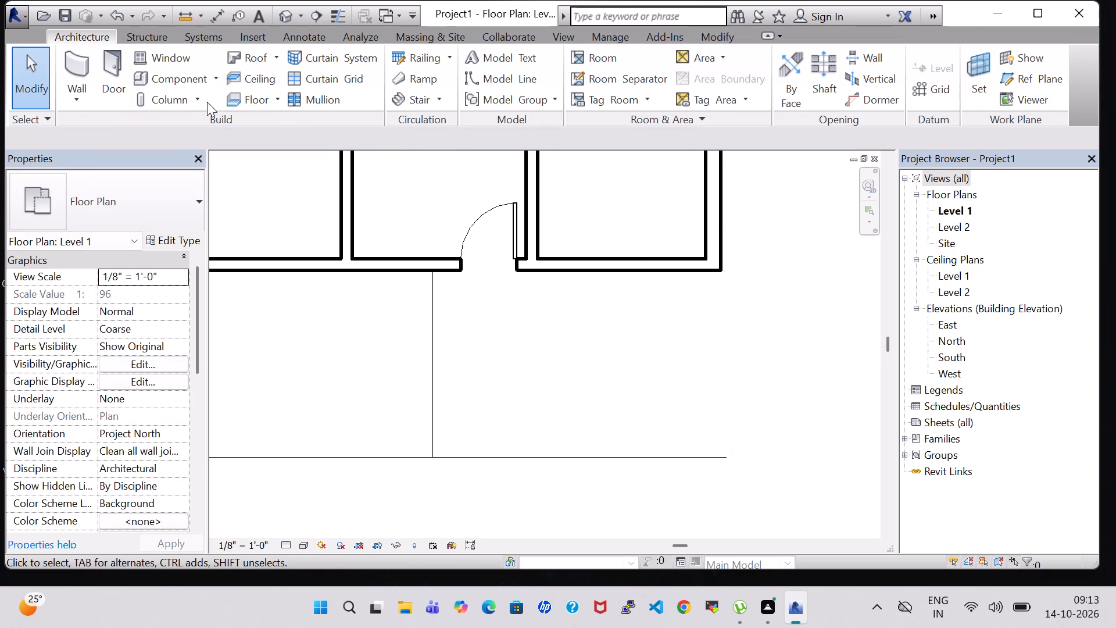
Draw a vertical room separation line from the bottom-right exterior wall corner down to the bottom separation line.
click(592, 78)
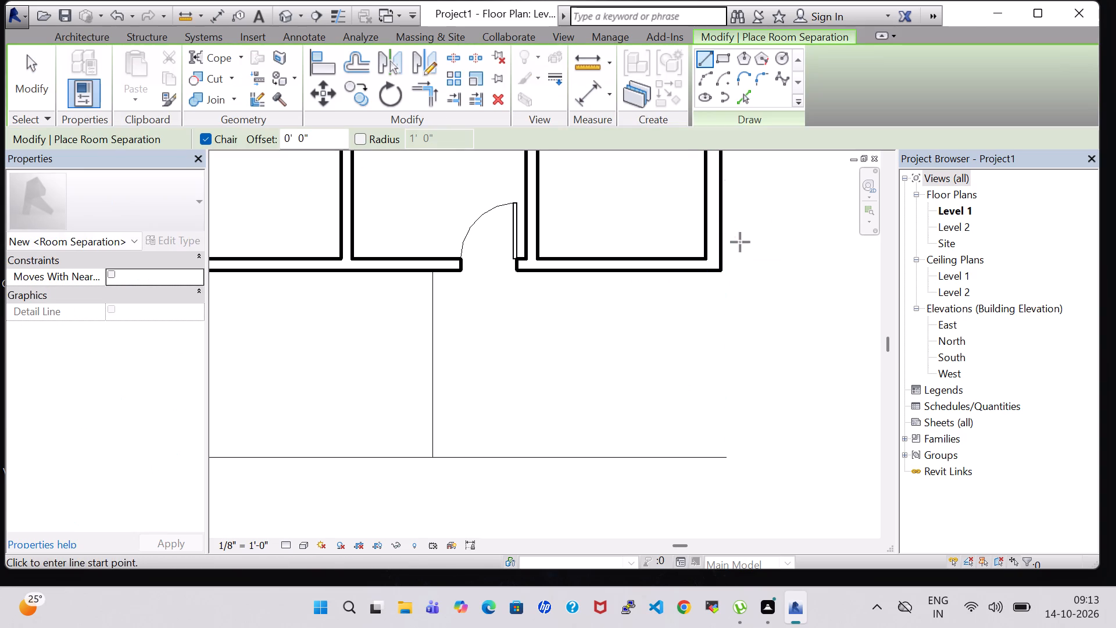
click(720, 272)
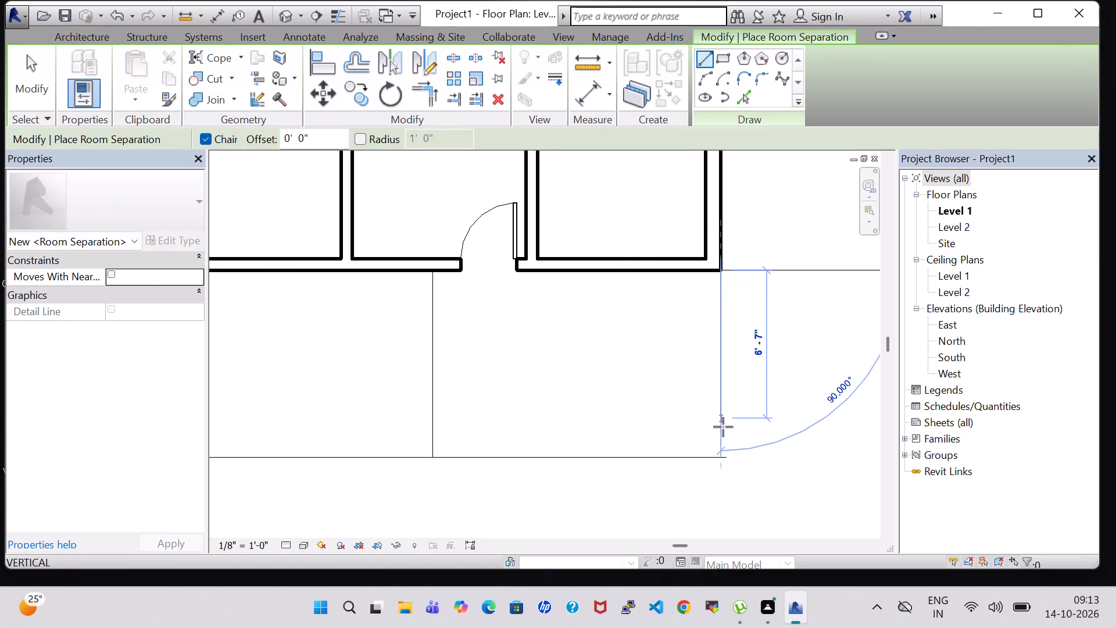
click(721, 456)
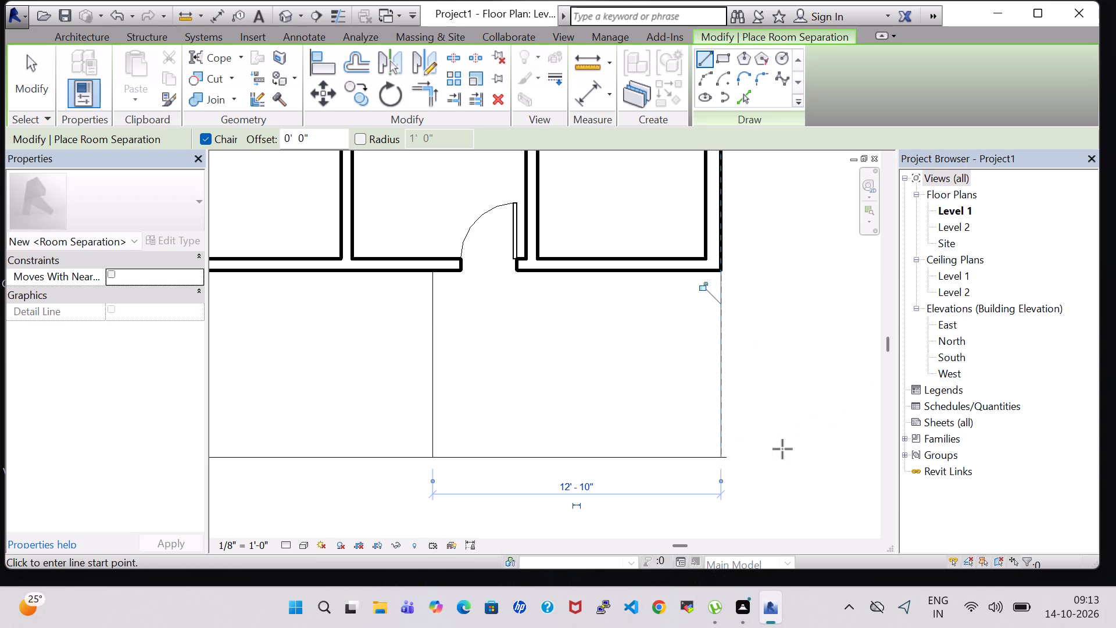
key(Escape)
key(Escape)
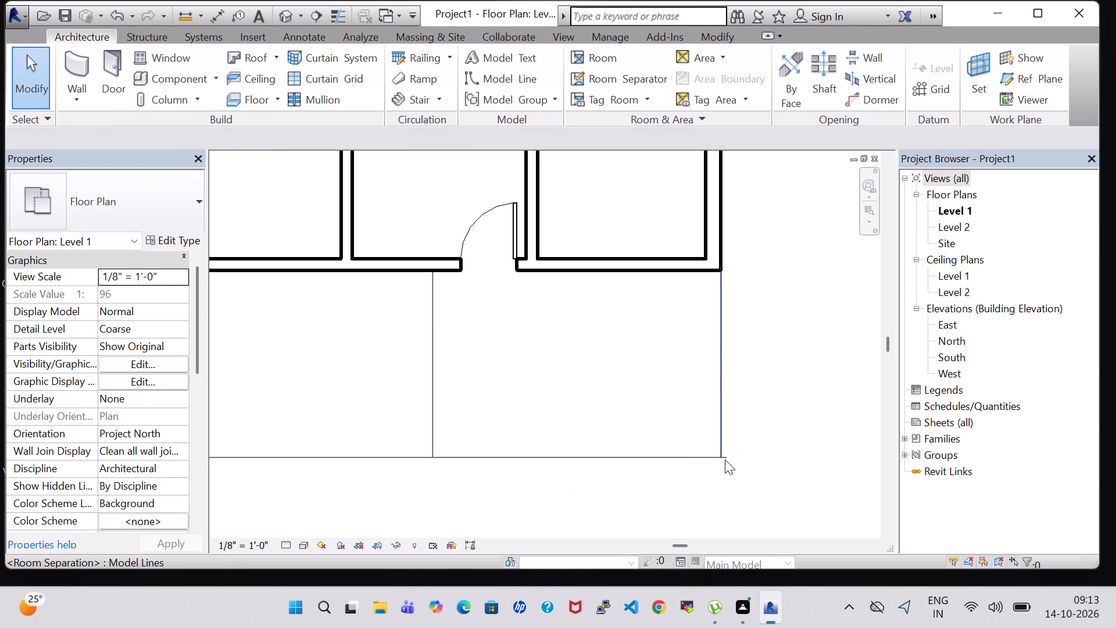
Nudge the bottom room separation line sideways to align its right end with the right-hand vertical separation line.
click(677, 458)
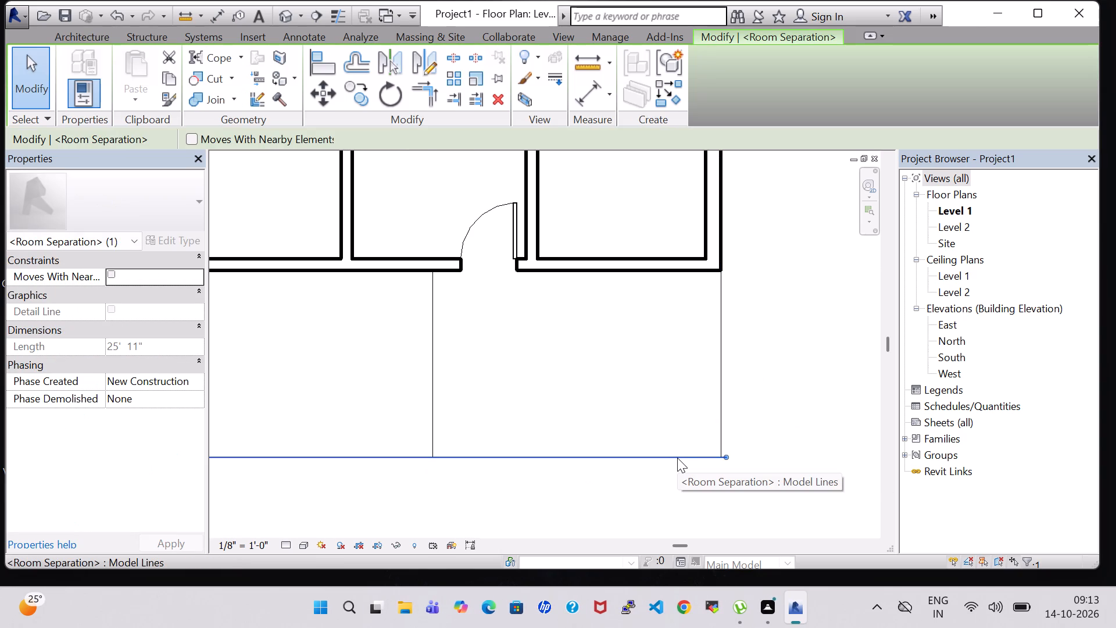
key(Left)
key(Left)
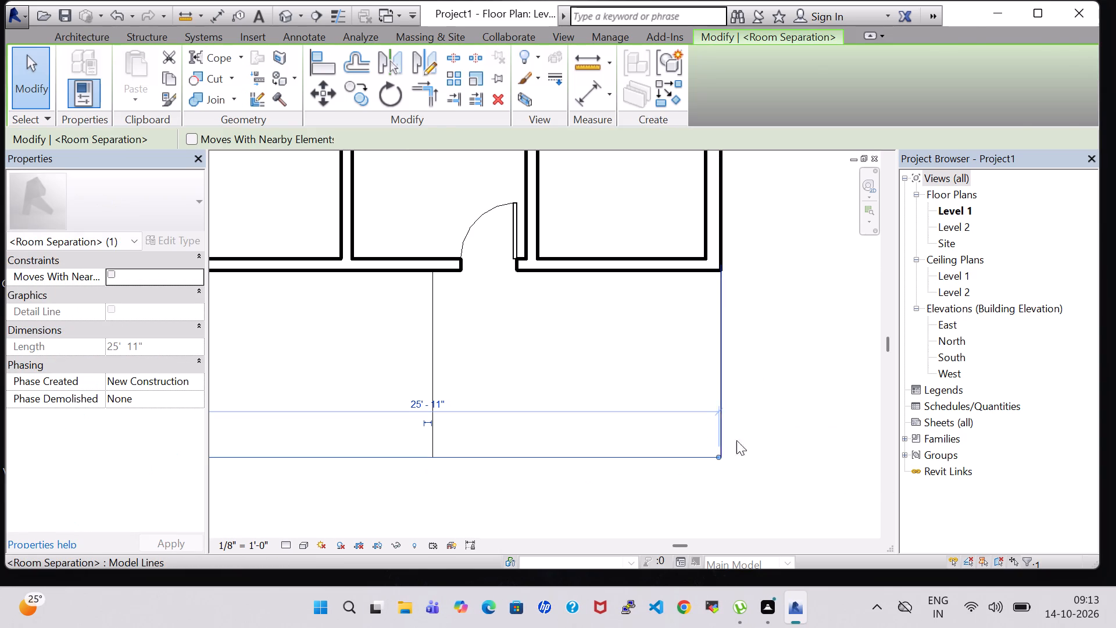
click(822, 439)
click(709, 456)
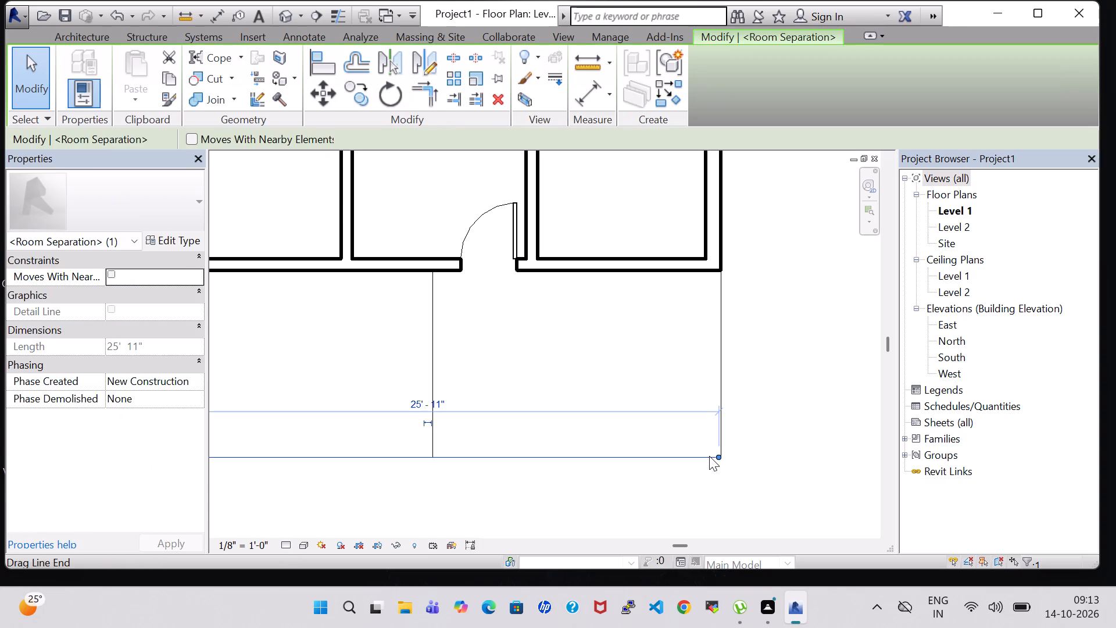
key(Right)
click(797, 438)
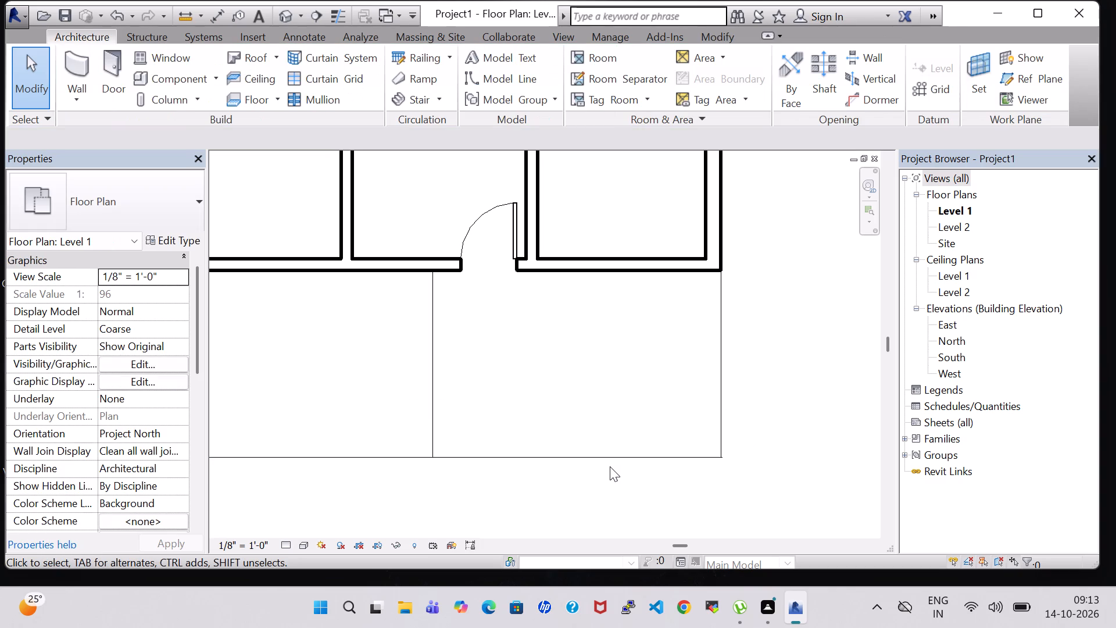
Shorten both overhanging ends of the bottom room separation line to meet the left and right vertical separation lines.
middle_drag(505, 418, 731, 403)
scroll(425, 431, up, 7)
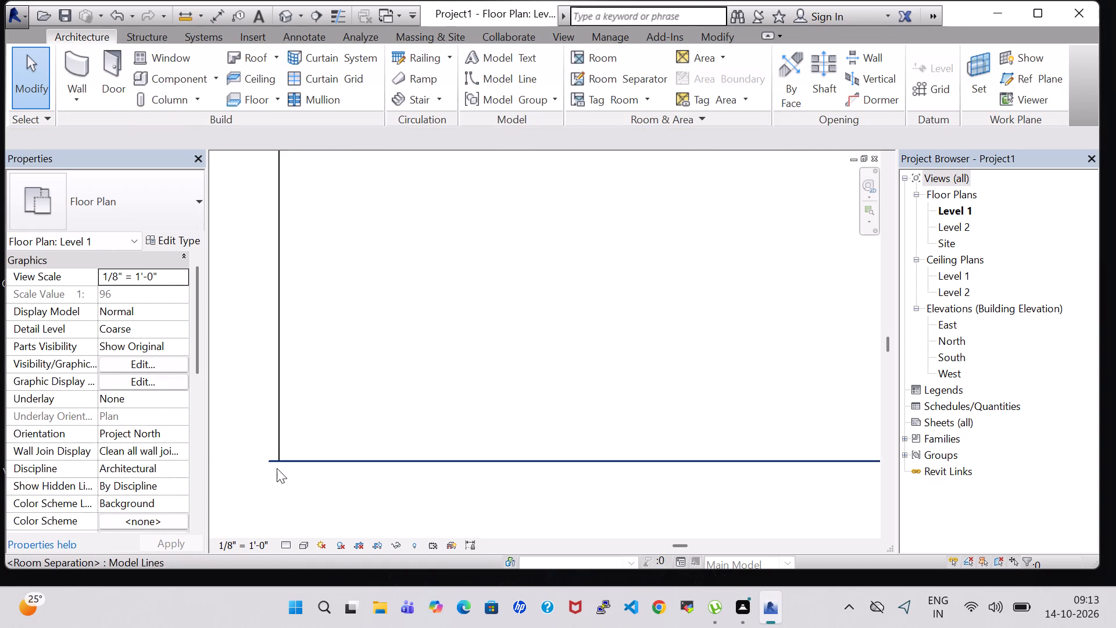
click(276, 461)
drag(267, 461, 280, 461)
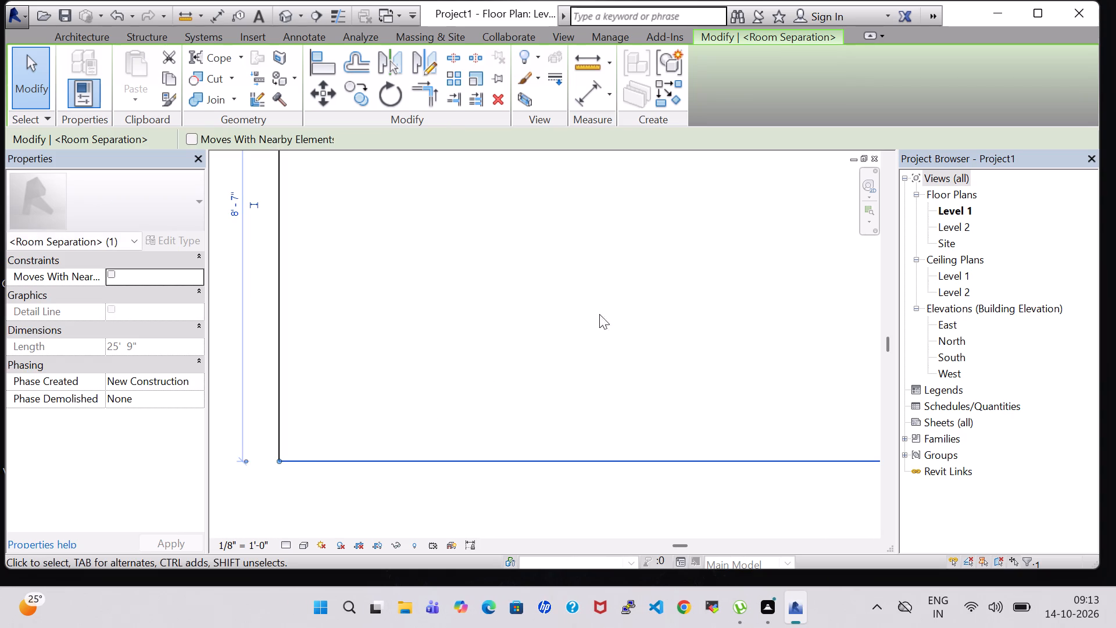
middle_drag(636, 285, 341, 284)
middle_drag(431, 309, 259, 312)
scroll(431, 309, up, 1)
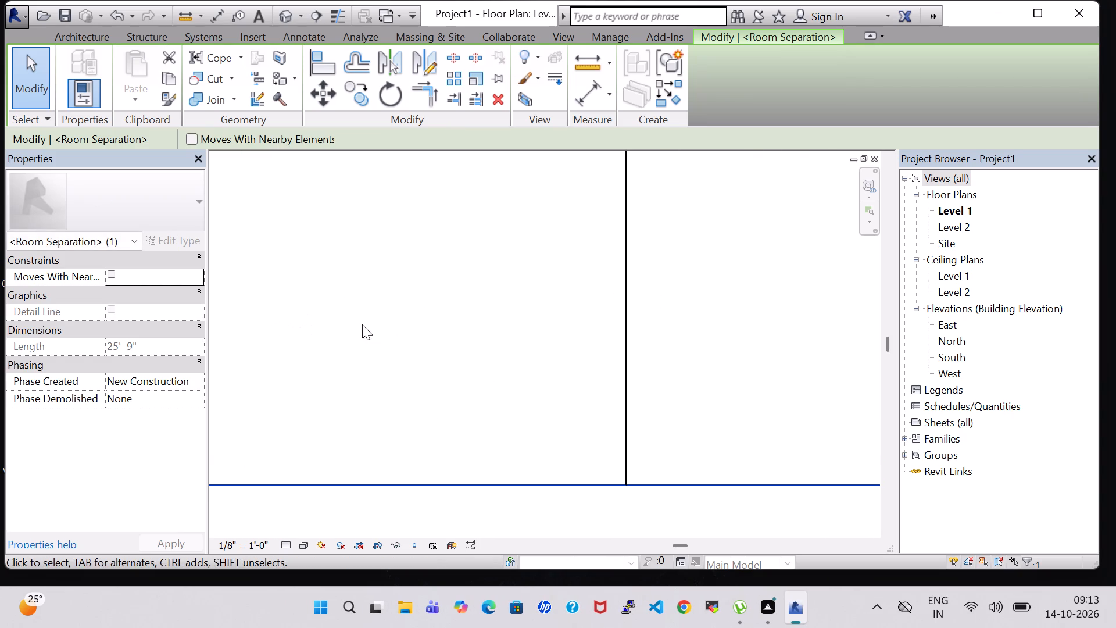
scroll(238, 224, down, 7)
middle_drag(524, 252, 408, 260)
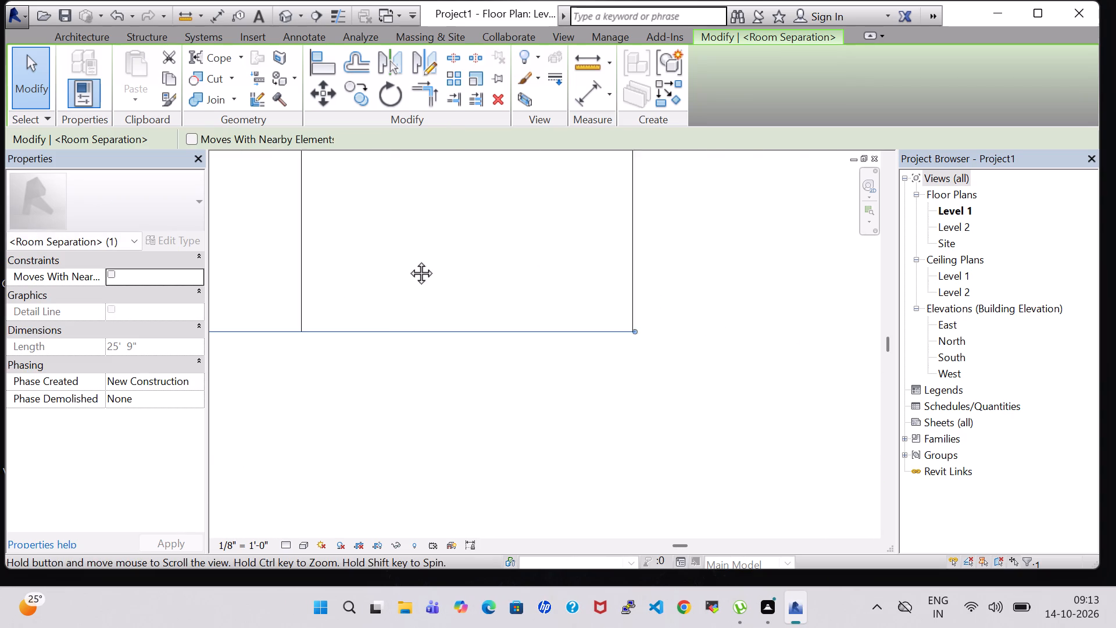
middle_drag(408, 260, 406, 260)
scroll(542, 319, up, 13)
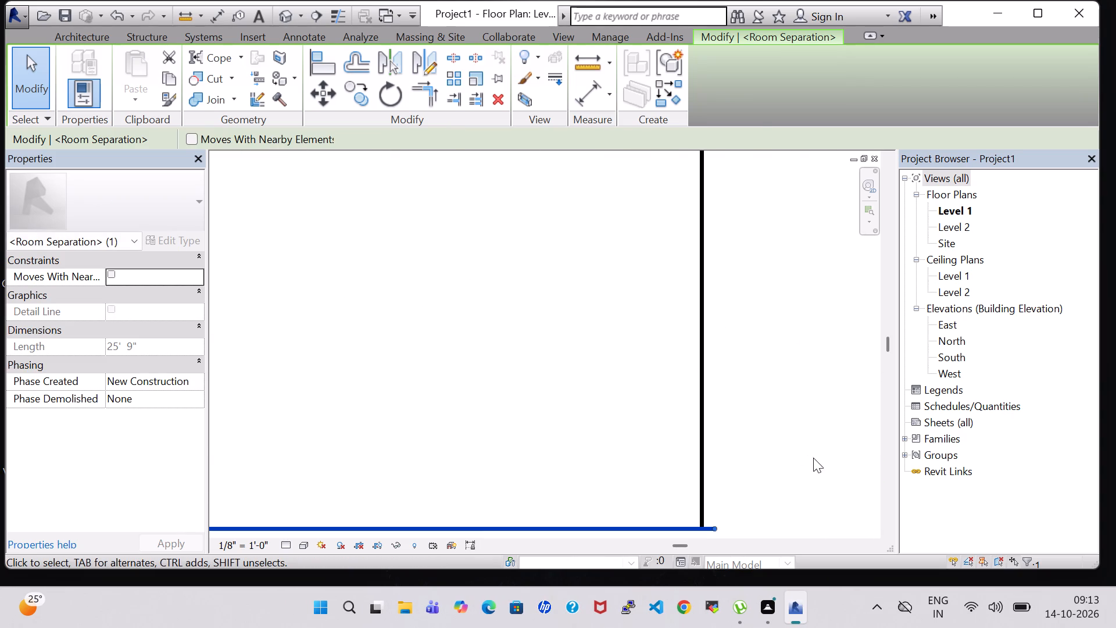
middle_drag(813, 458, 863, 315)
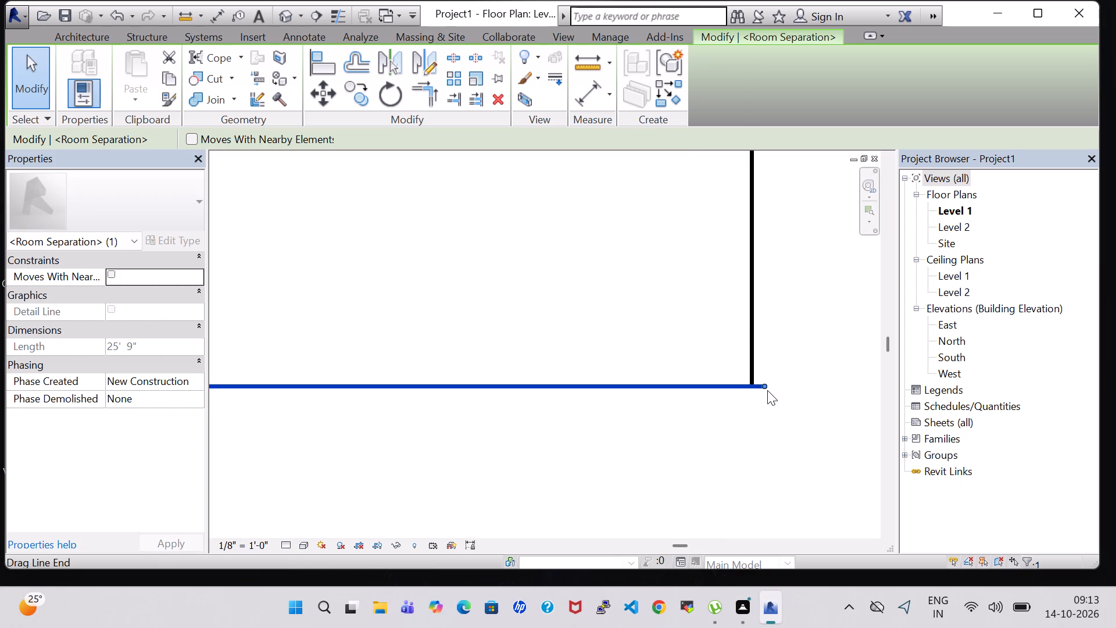
drag(764, 384, 760, 386)
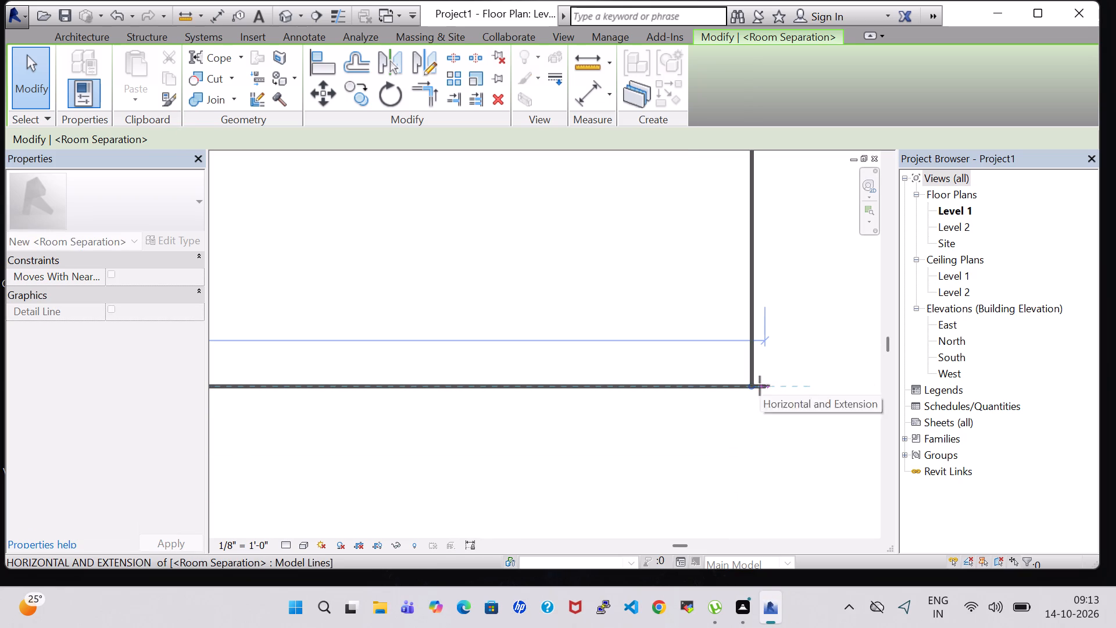
drag(760, 386, 753, 388)
click(792, 352)
Examine the floor plan from the bottom separation lines up through the rooms, partitions and doors to the top wall.
scroll(792, 352, down, 3)
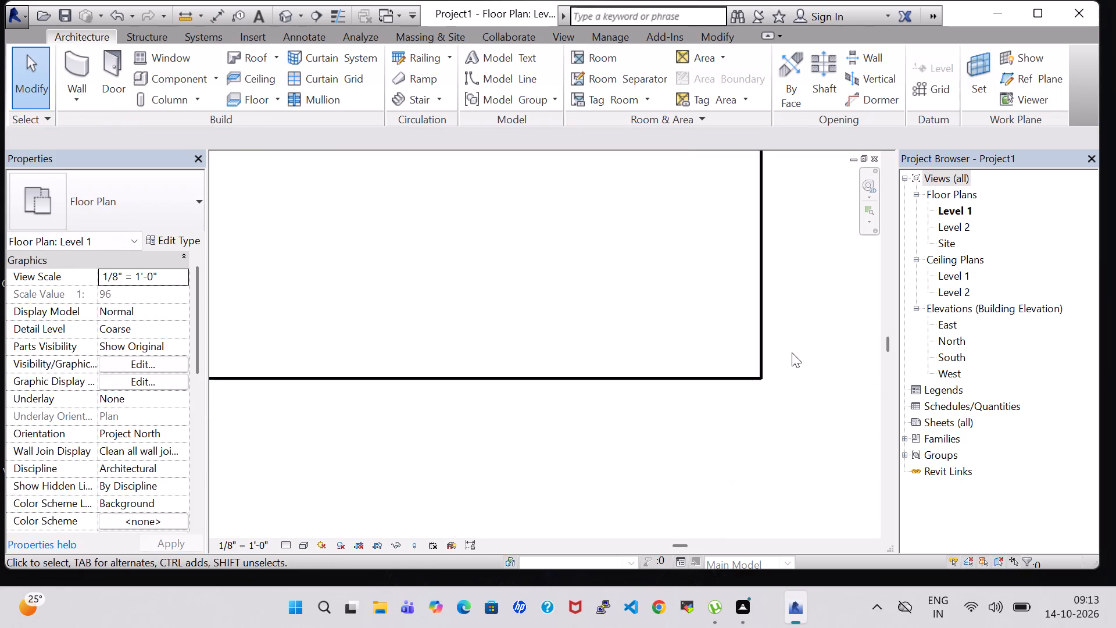
scroll(792, 352, down, 5)
middle_drag(792, 353, 736, 464)
scroll(736, 463, up, 1)
scroll(716, 215, down, 8)
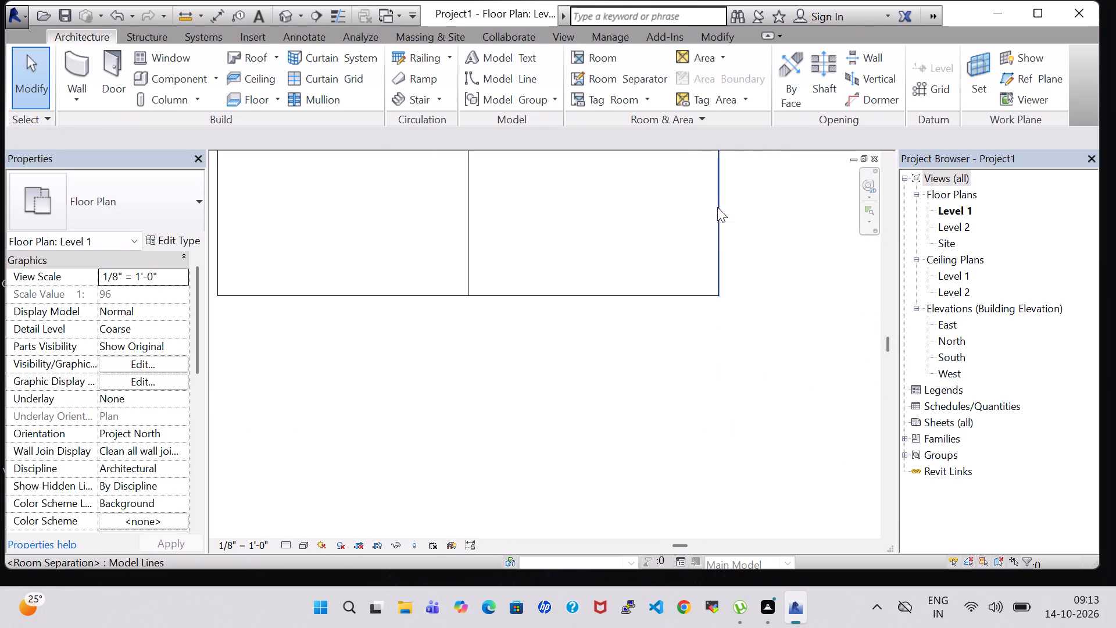
middle_drag(528, 231, 547, 386)
scroll(553, 362, down, 4)
middle_drag(682, 247, 691, 305)
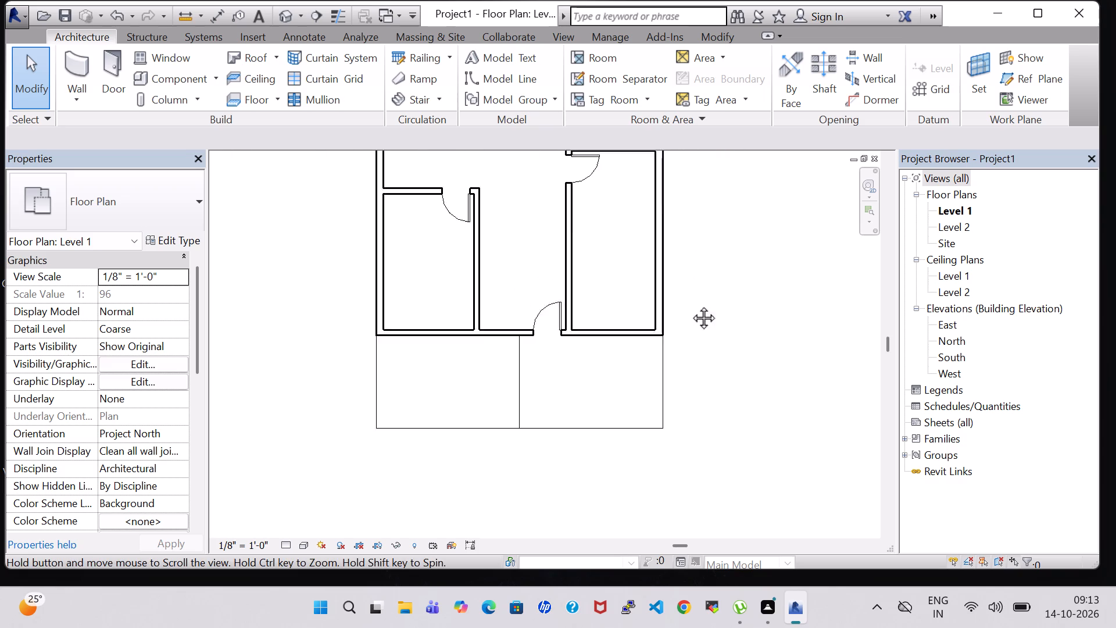
middle_drag(691, 305, 692, 373)
scroll(753, 362, down, 3)
click(560, 278)
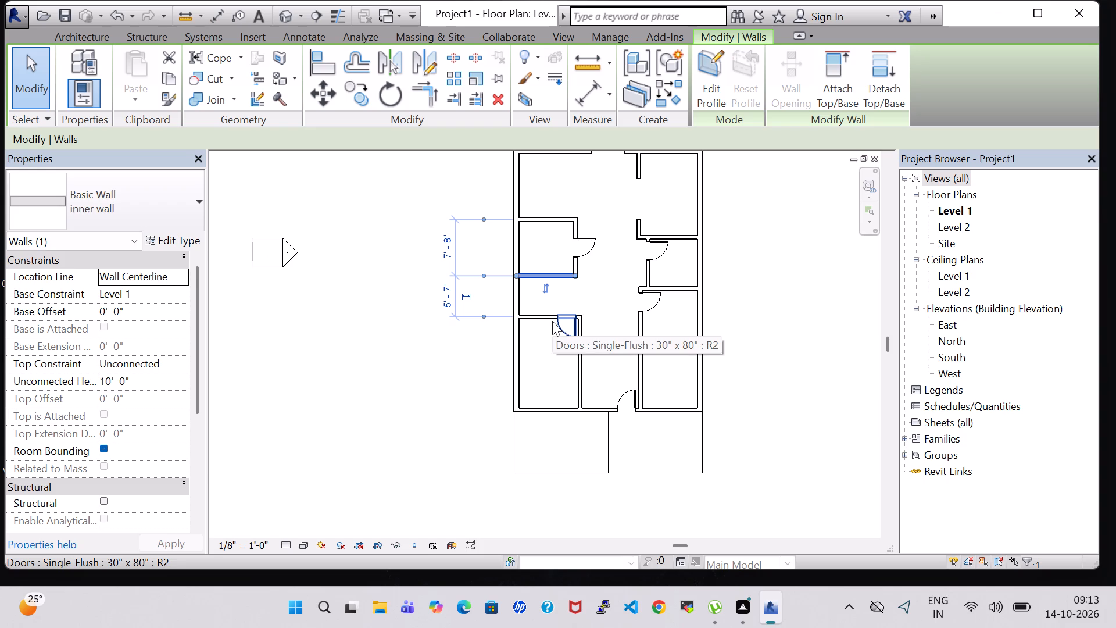
click(739, 287)
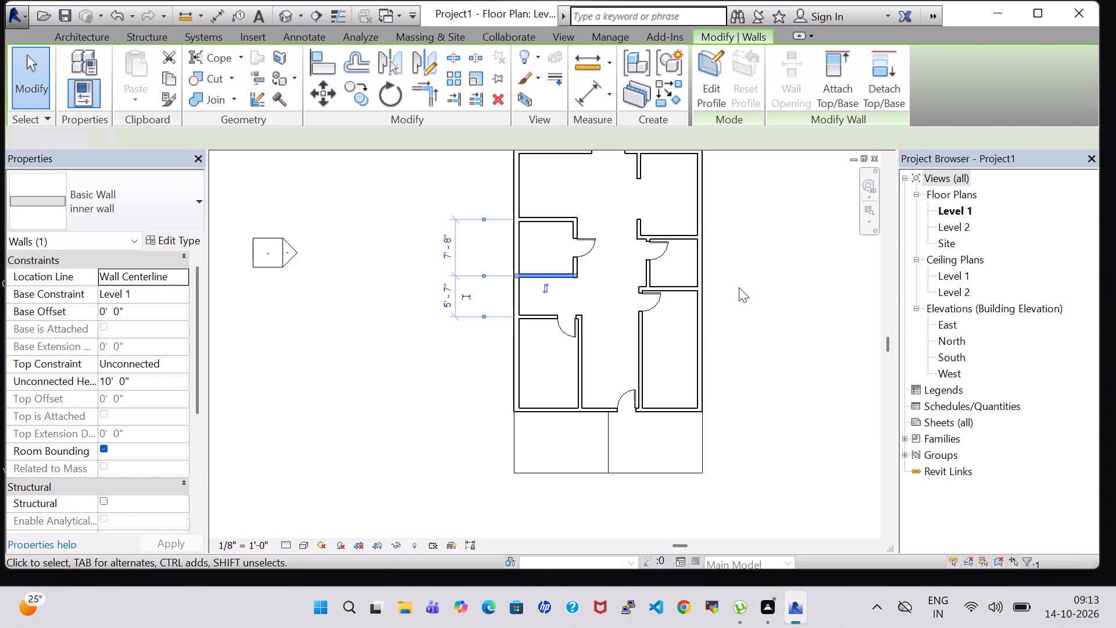
middle_drag(734, 227, 734, 272)
middle_drag(736, 280, 736, 298)
scroll(736, 280, up, 1)
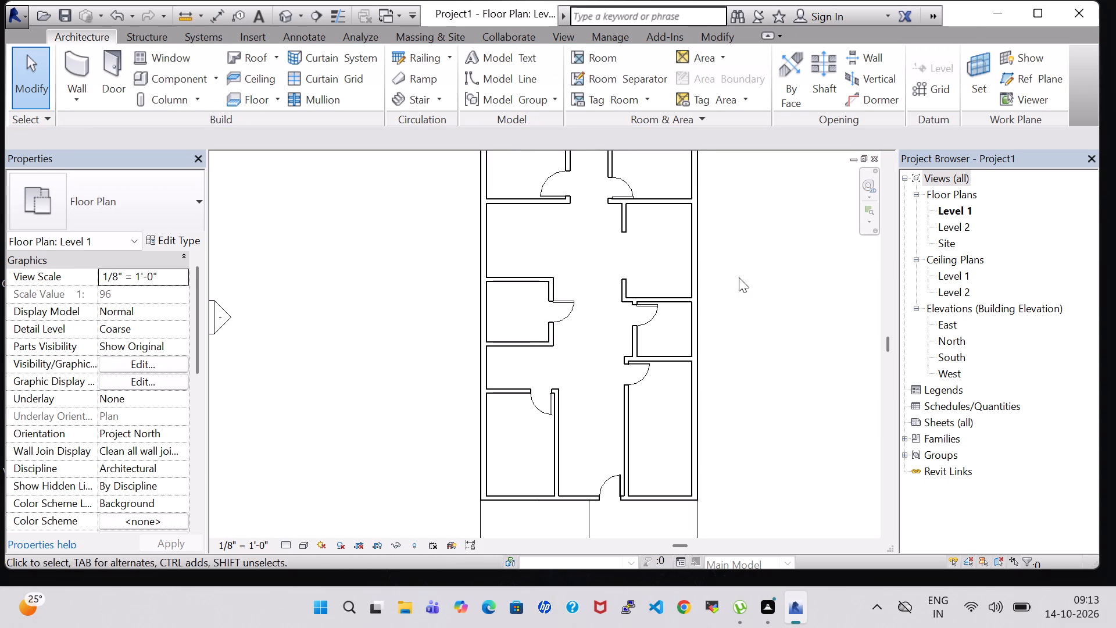
scroll(739, 276, down, 3)
middle_drag(767, 252, 762, 310)
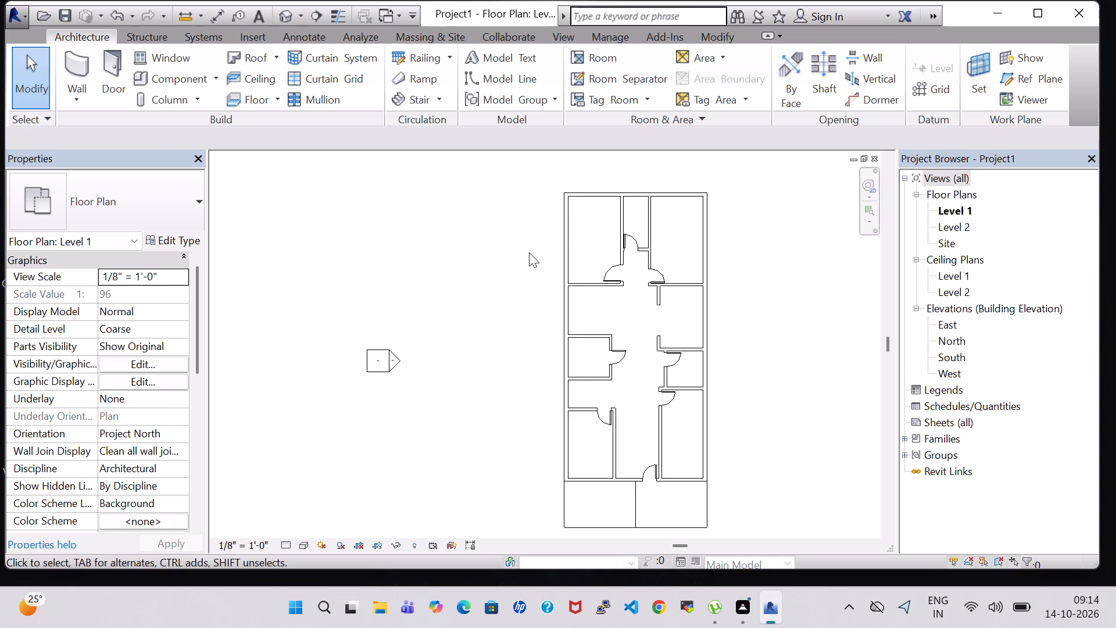
Load the Casement 3x3 with Trim family from the US Imperial Windows library for window placement.
click(174, 58)
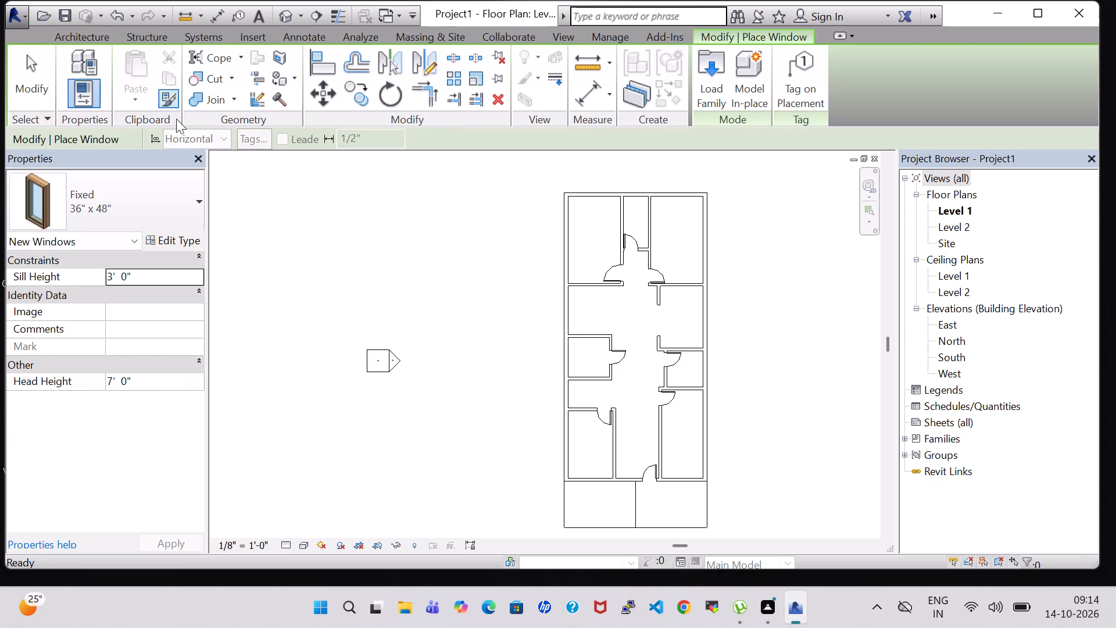
click(712, 90)
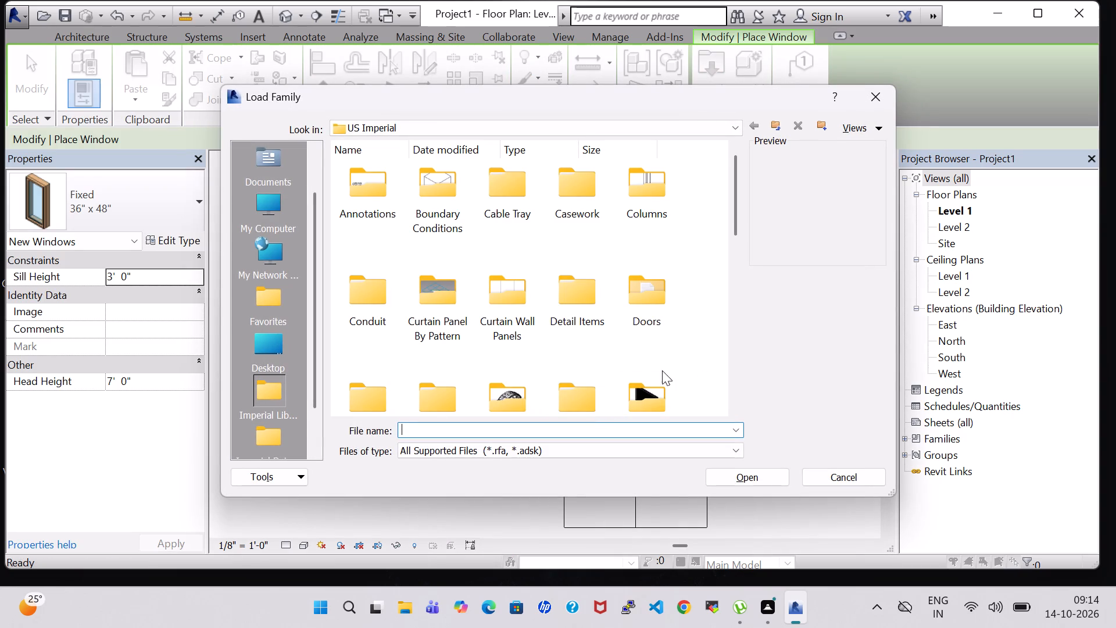
click(662, 383)
key(w)
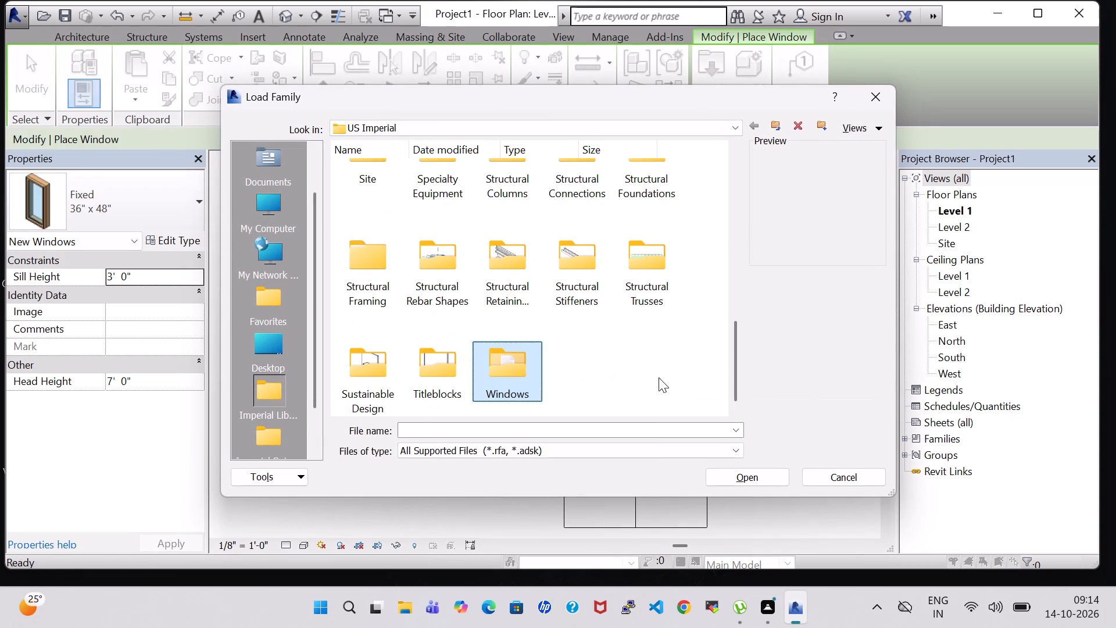
double_click(502, 392)
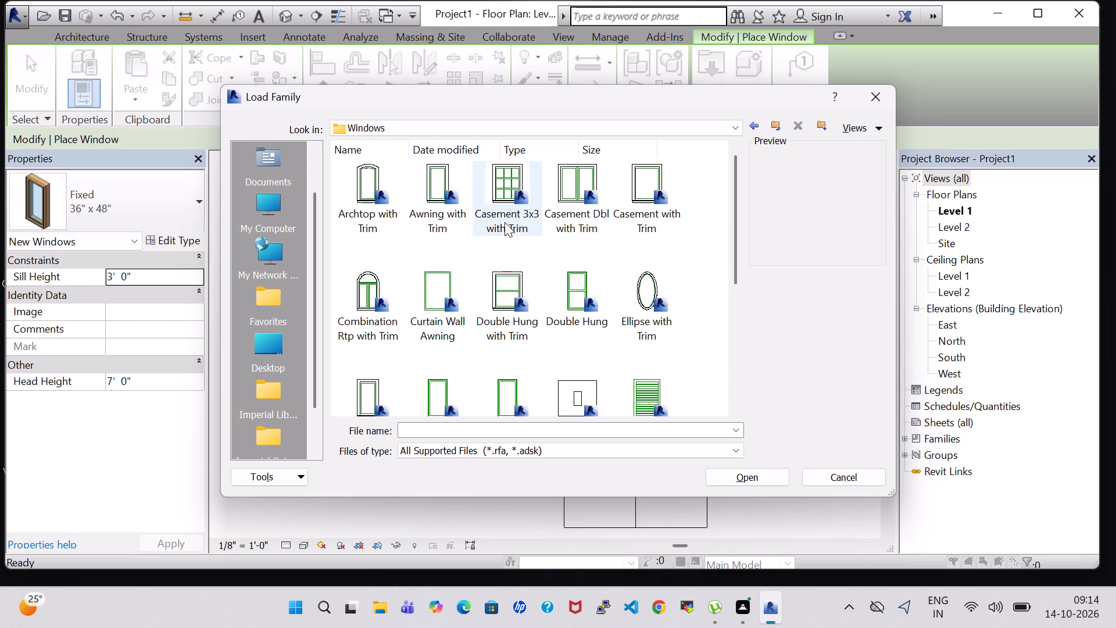
click(506, 209)
click(767, 475)
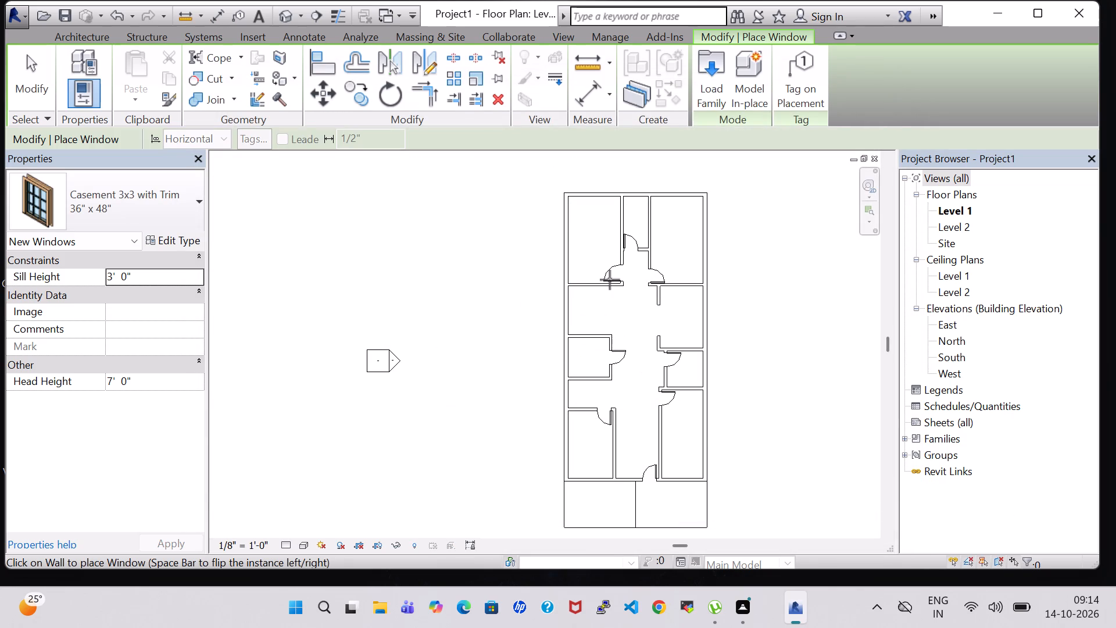
Place 36" x 48" casement windows in the top wall of both upper corner rooms and mid-wall in the right-hand room below.
click(594, 186)
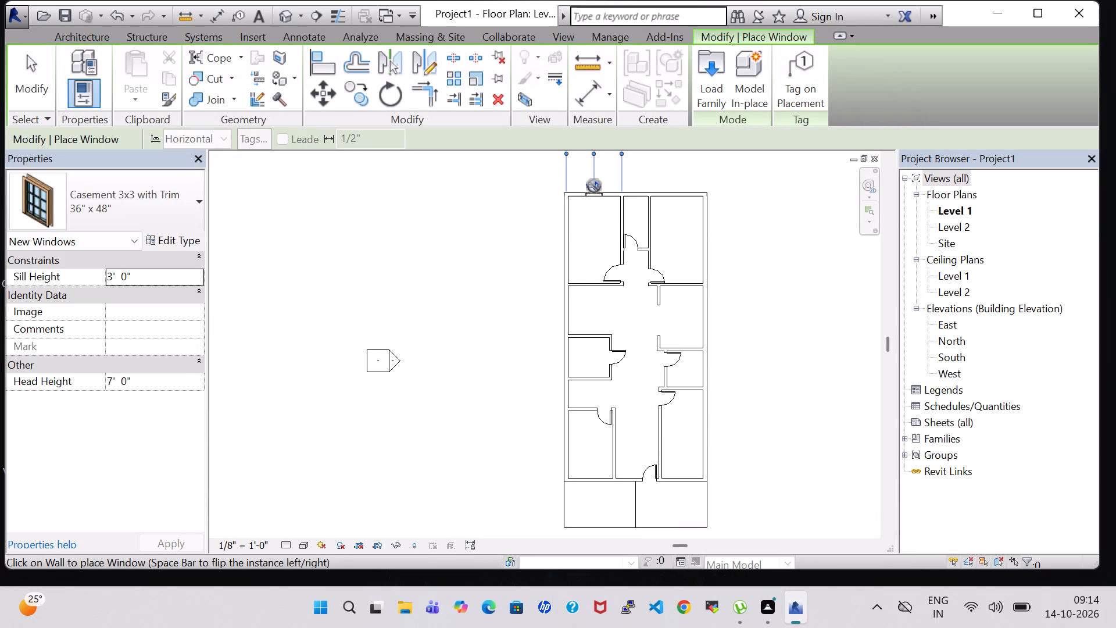
click(674, 194)
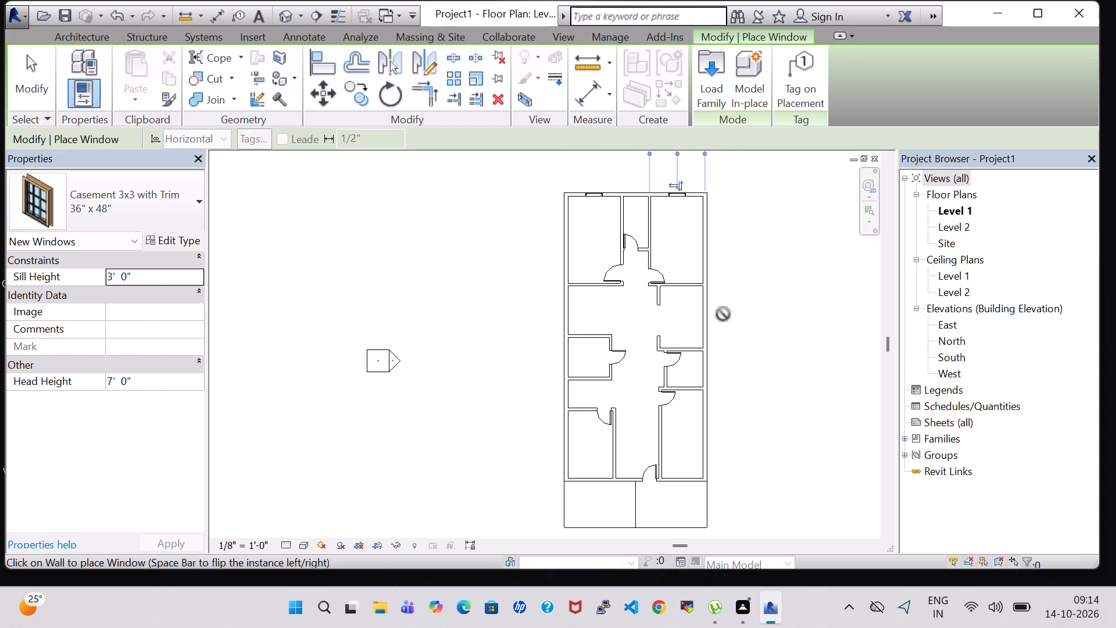
click(707, 316)
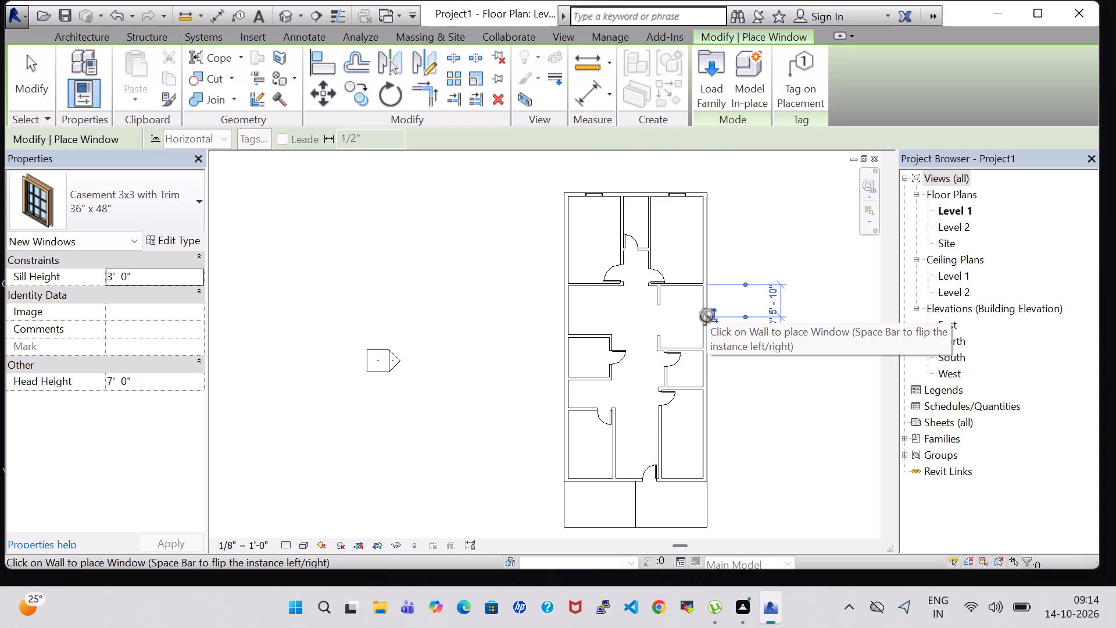
Place 36" x 48" casement windows in the bottom exterior wall: right room, entrance hall beside the door, and centred in the left room.
click(678, 487)
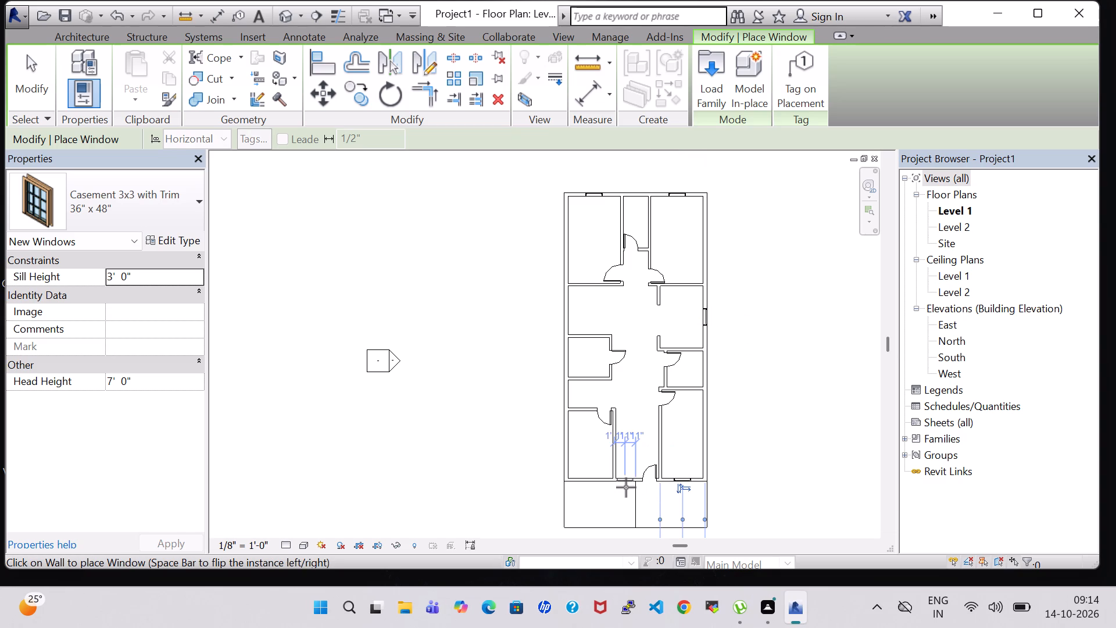
scroll(628, 487, up, 9)
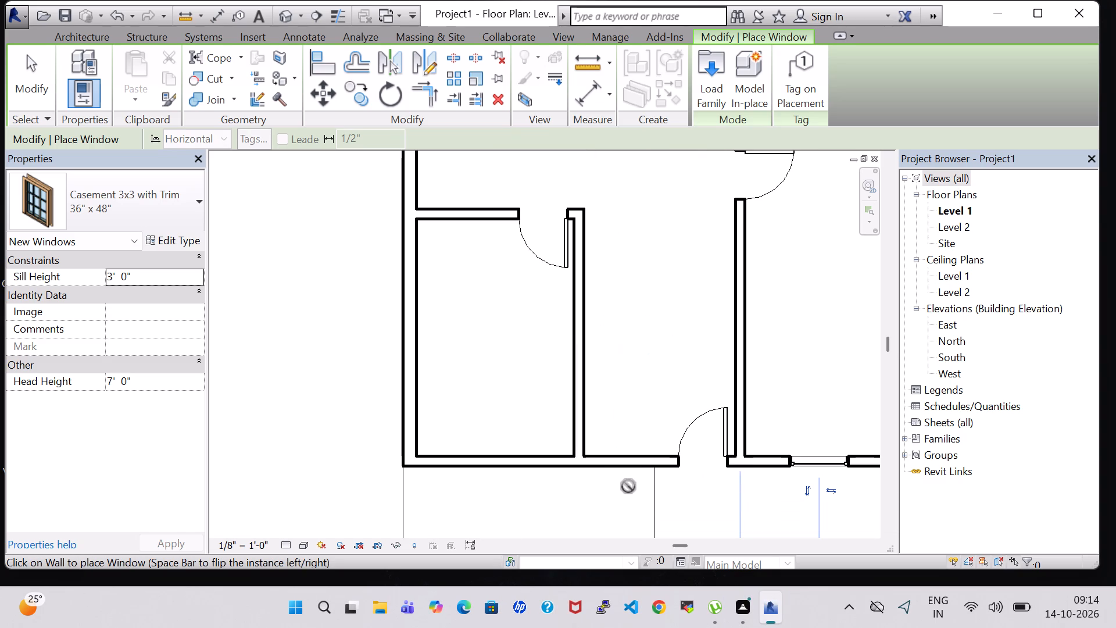
click(628, 470)
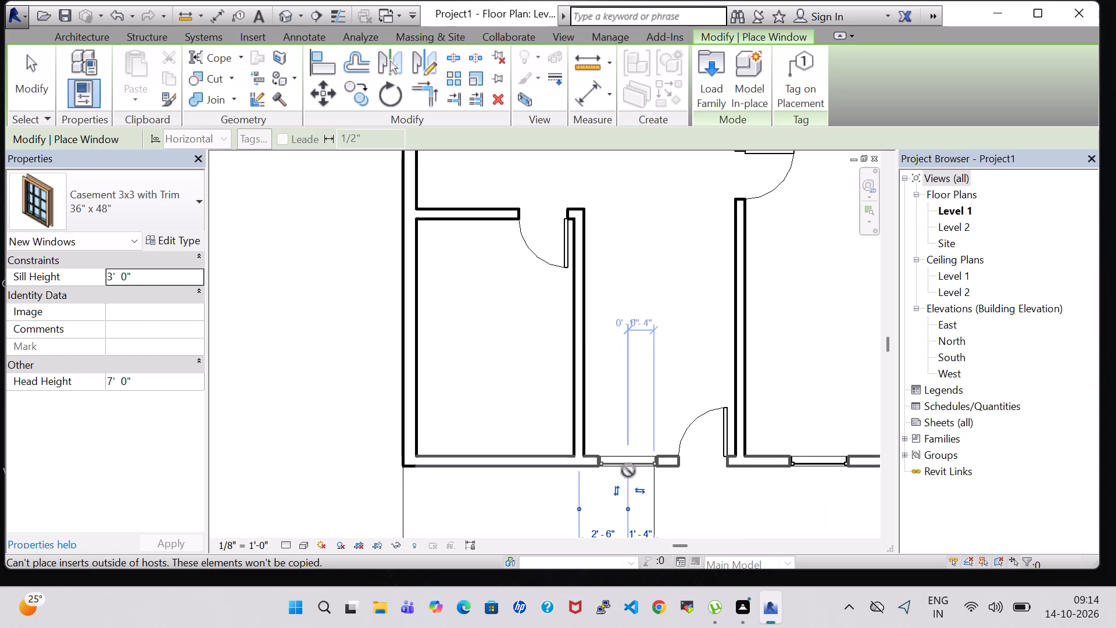
scroll(628, 470, down, 3)
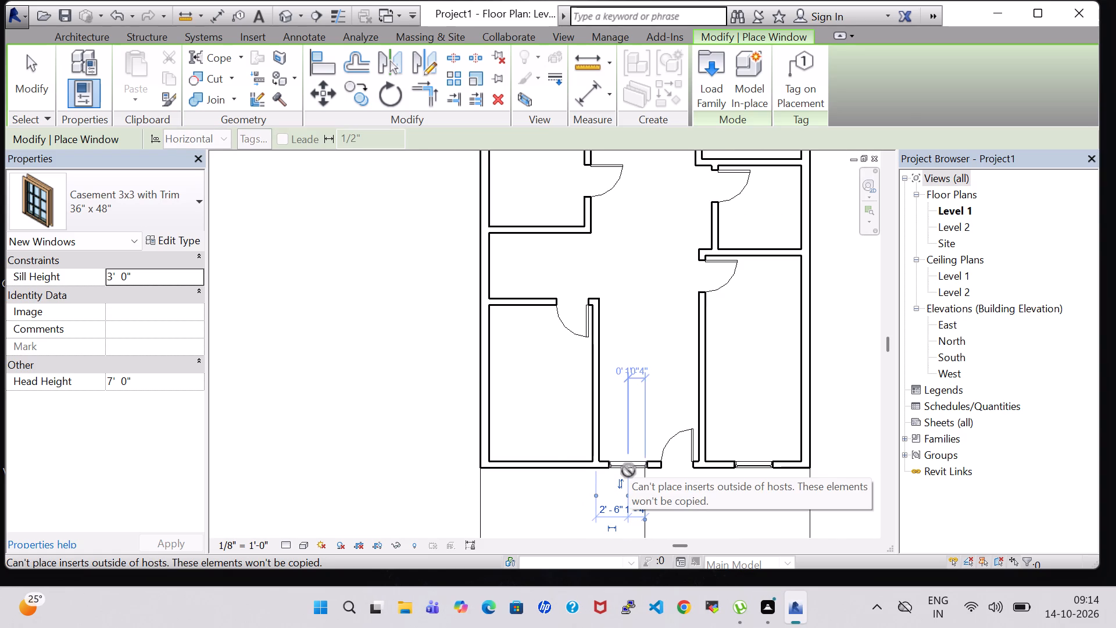
click(545, 472)
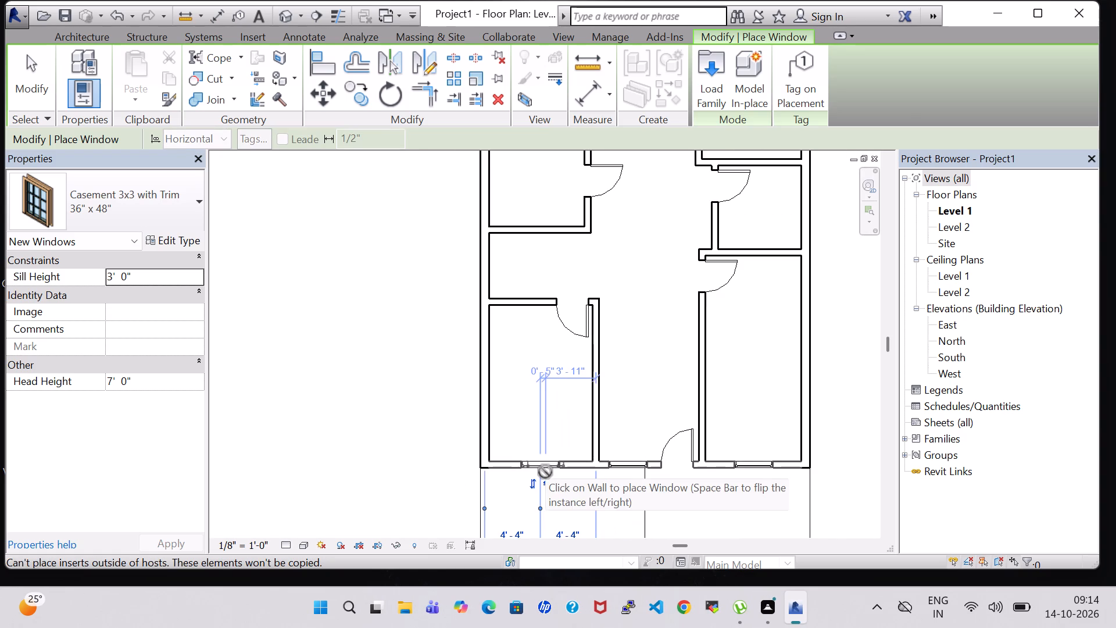
Load the Transom with Trim family from the US Imperial Windows library for window placement.
scroll(546, 398, down, 1)
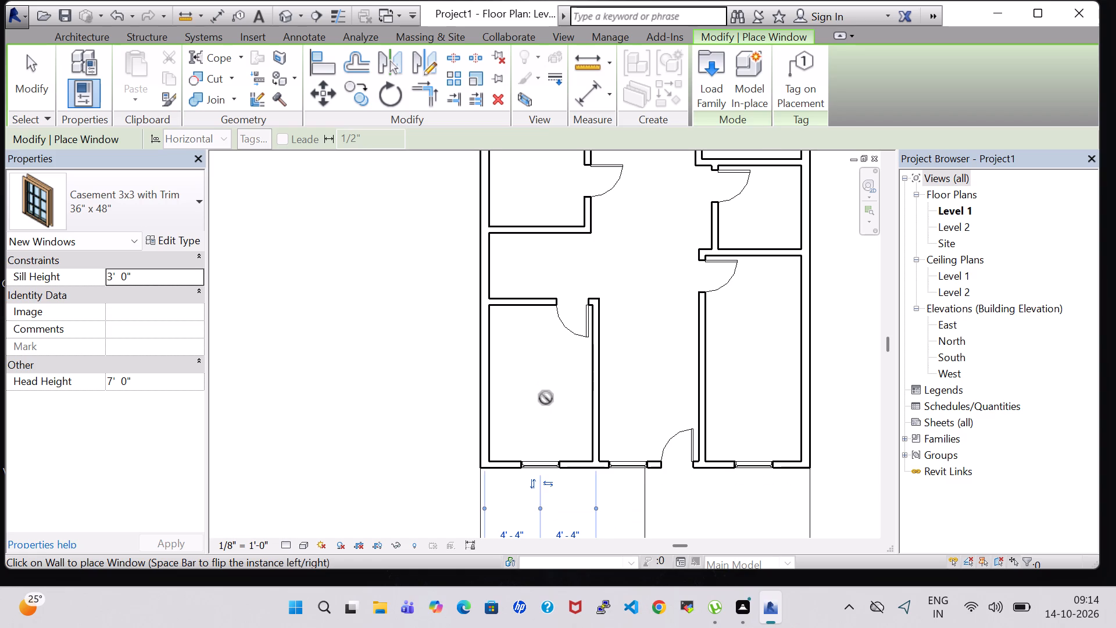
scroll(546, 398, down, 6)
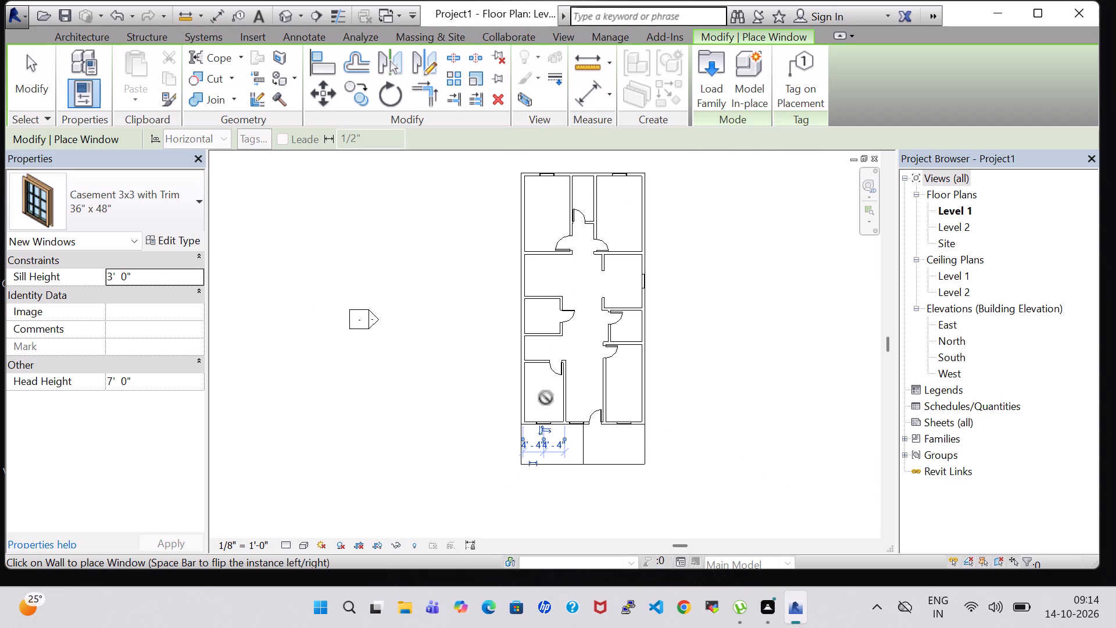
click(721, 86)
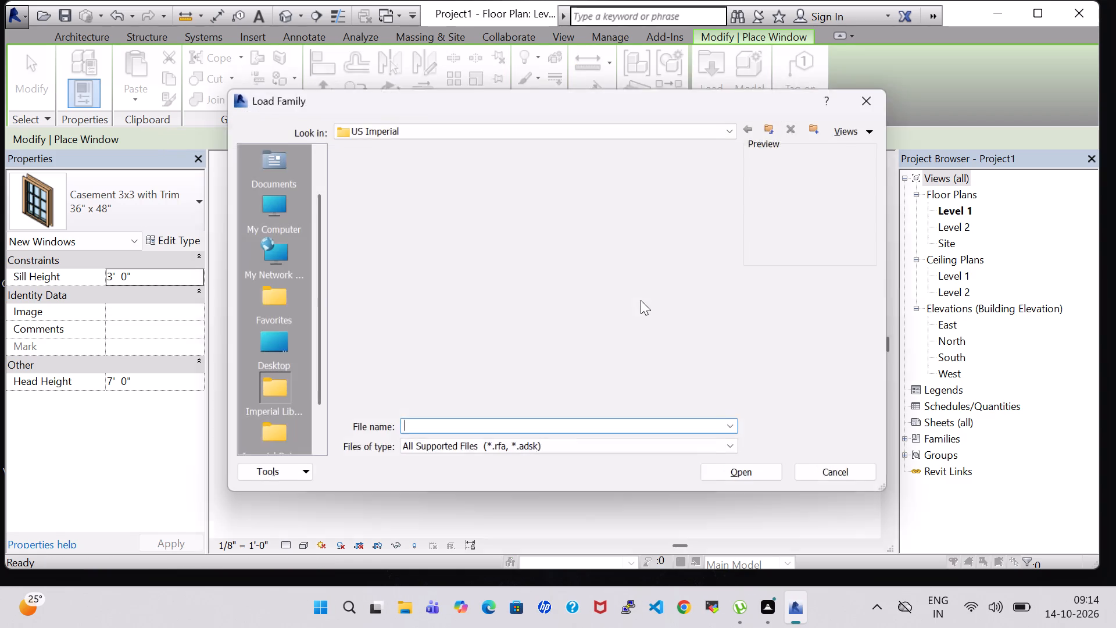
click(657, 399)
key(w)
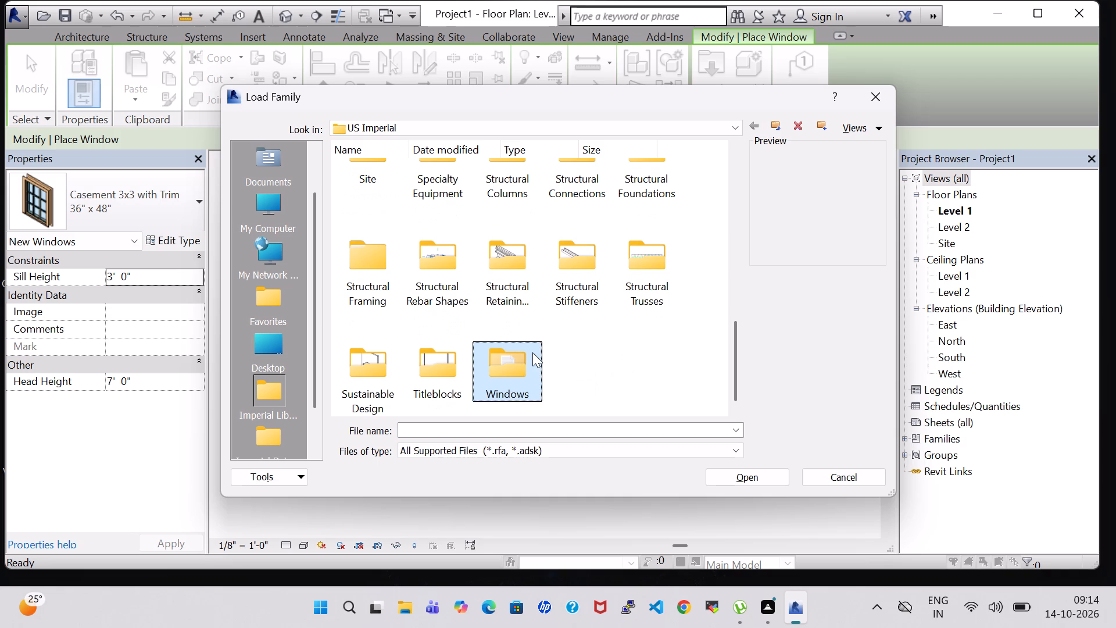
double_click(532, 352)
scroll(643, 326, down, 5)
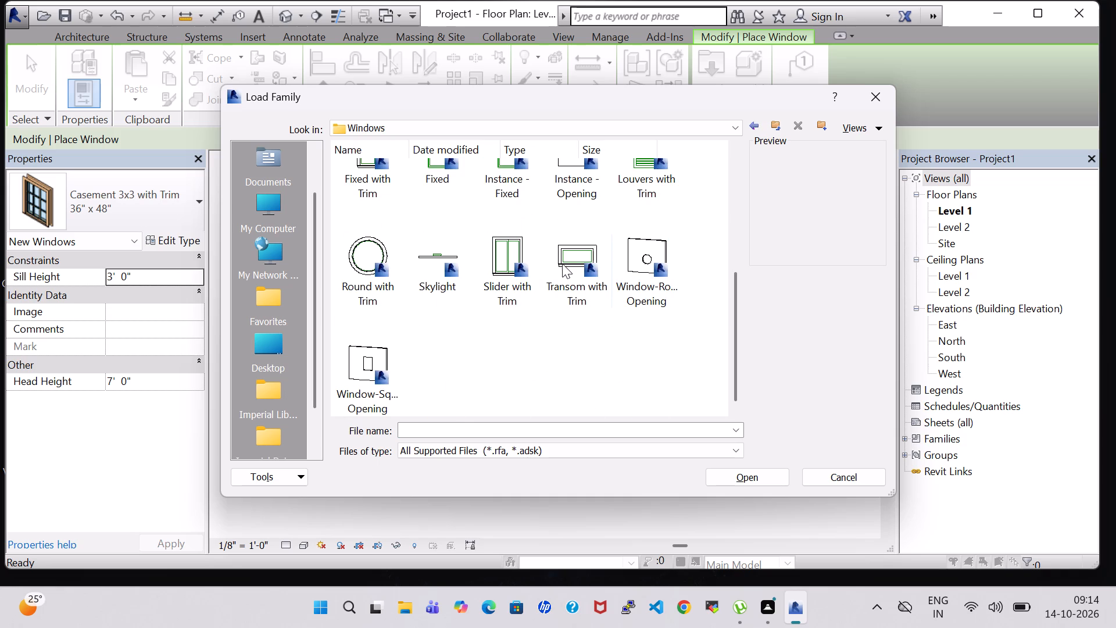
click(559, 262)
click(770, 480)
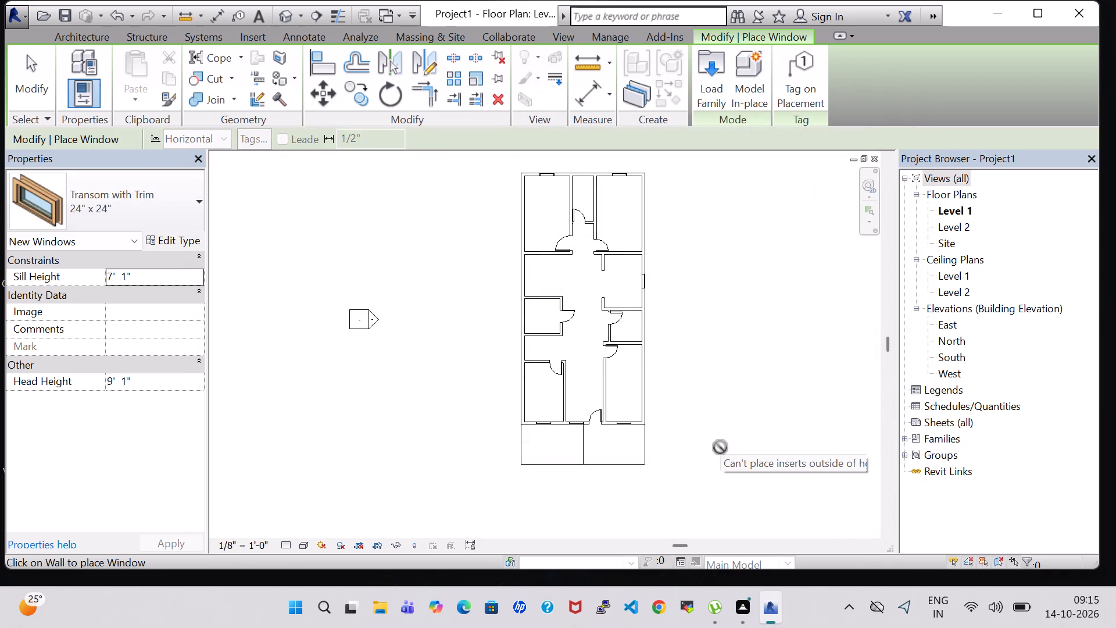
Place 24" x 24" transom windows in the exterior walls of the small right-hand room, centred, and the narrow room between the upper corner rooms.
scroll(644, 330, up, 6)
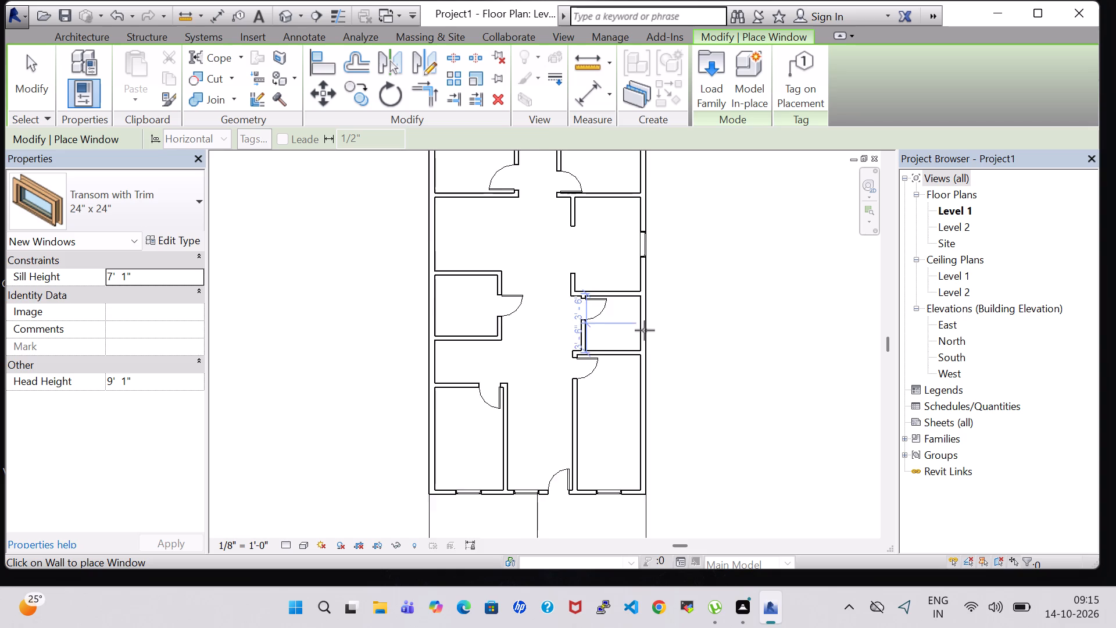
scroll(645, 330, up, 2)
click(643, 321)
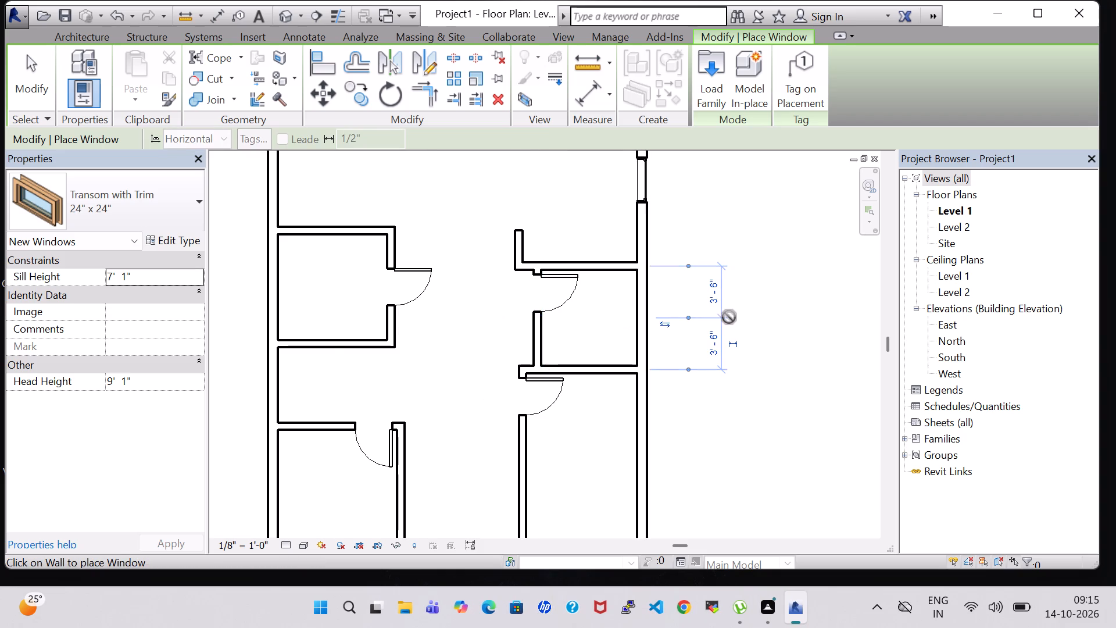
scroll(729, 317, down, 6)
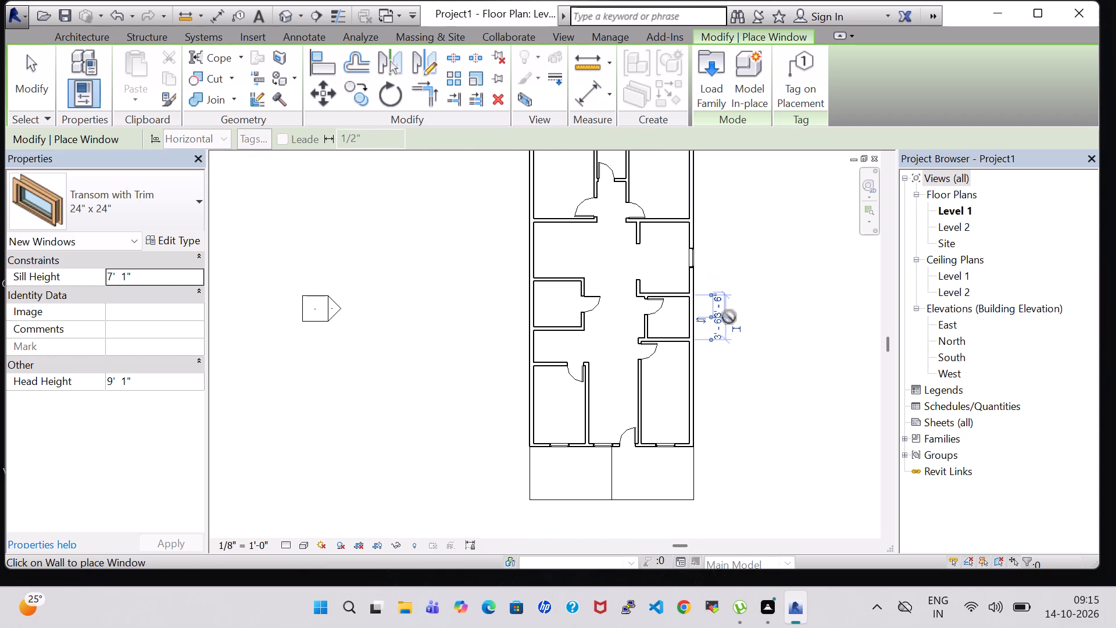
middle_drag(733, 220, 759, 230)
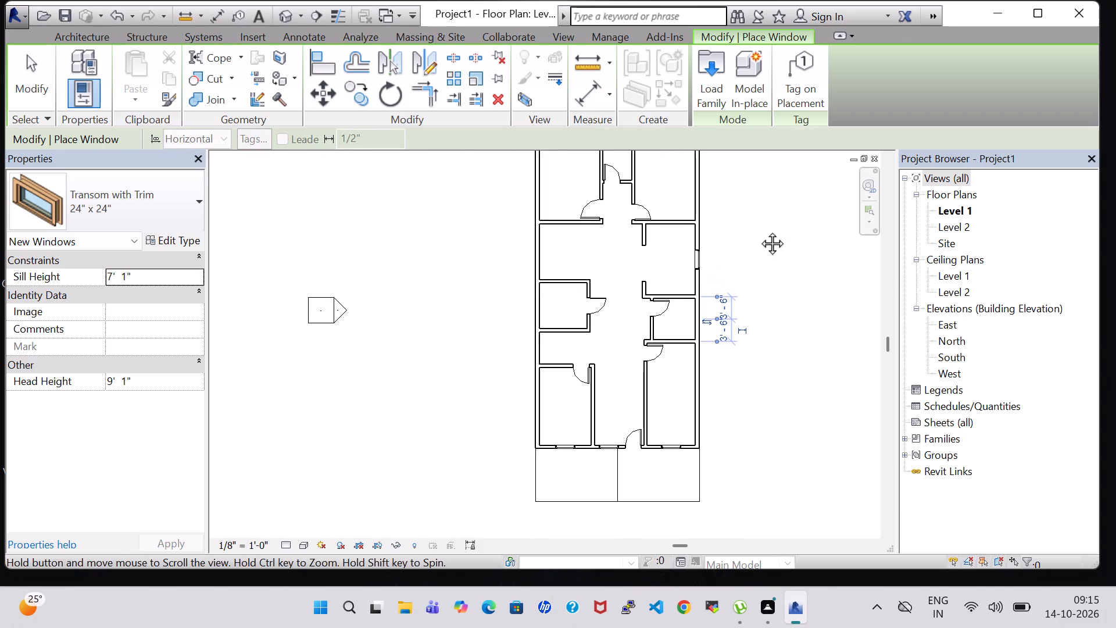
middle_drag(759, 230, 779, 339)
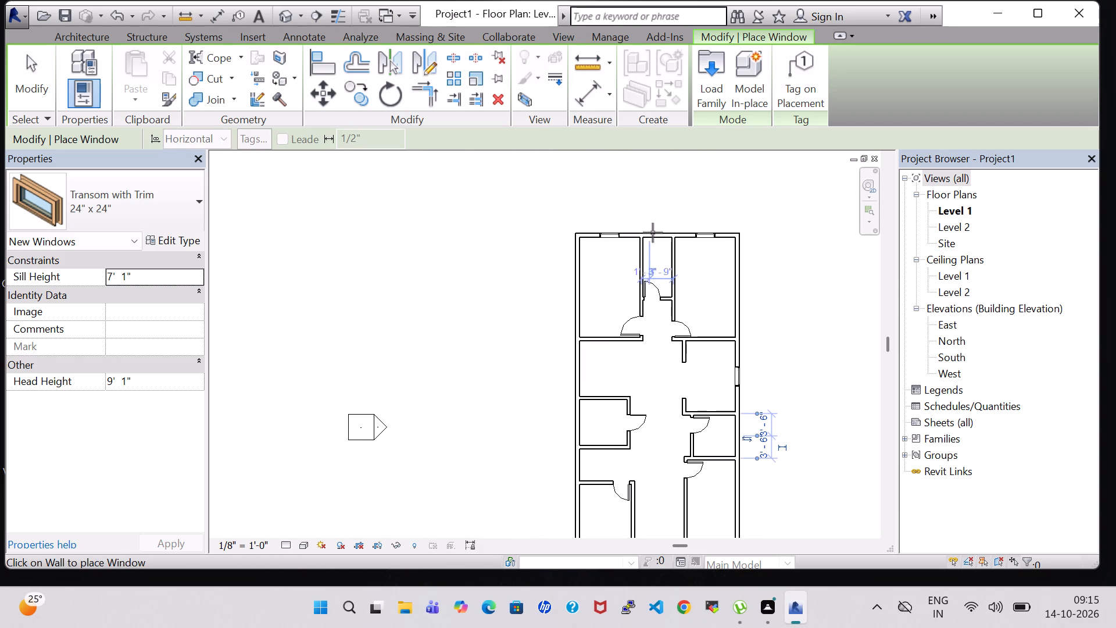
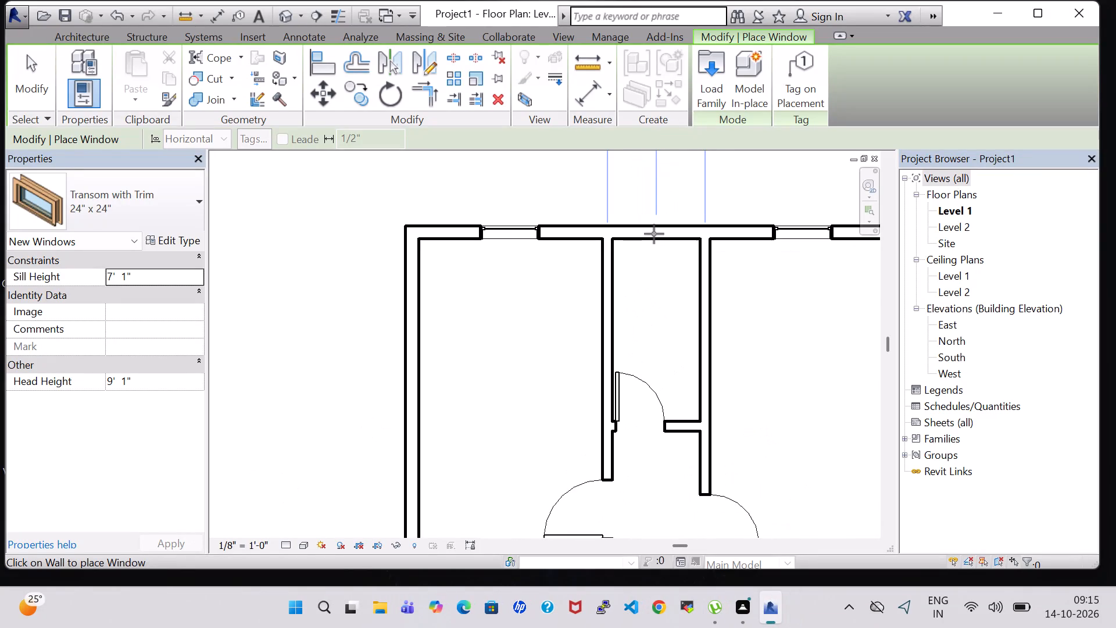
Place a 24" x 24" transom window centred in the top exterior wall of the narrow room between the upper corner rooms.
click(653, 233)
scroll(653, 233, down, 6)
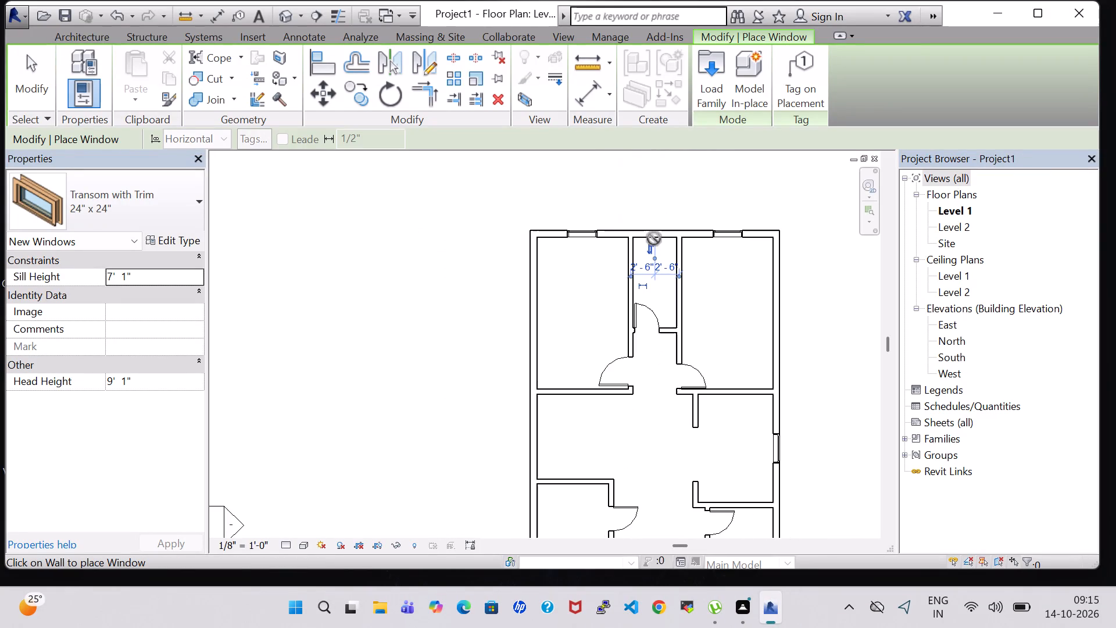
scroll(654, 238, down, 2)
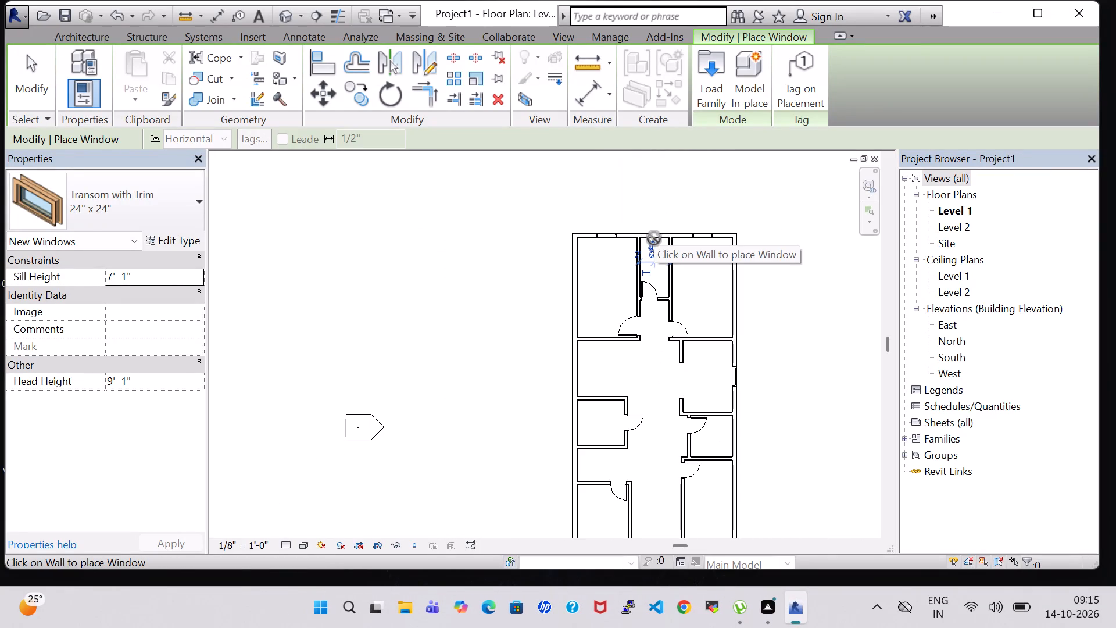
key(Escape)
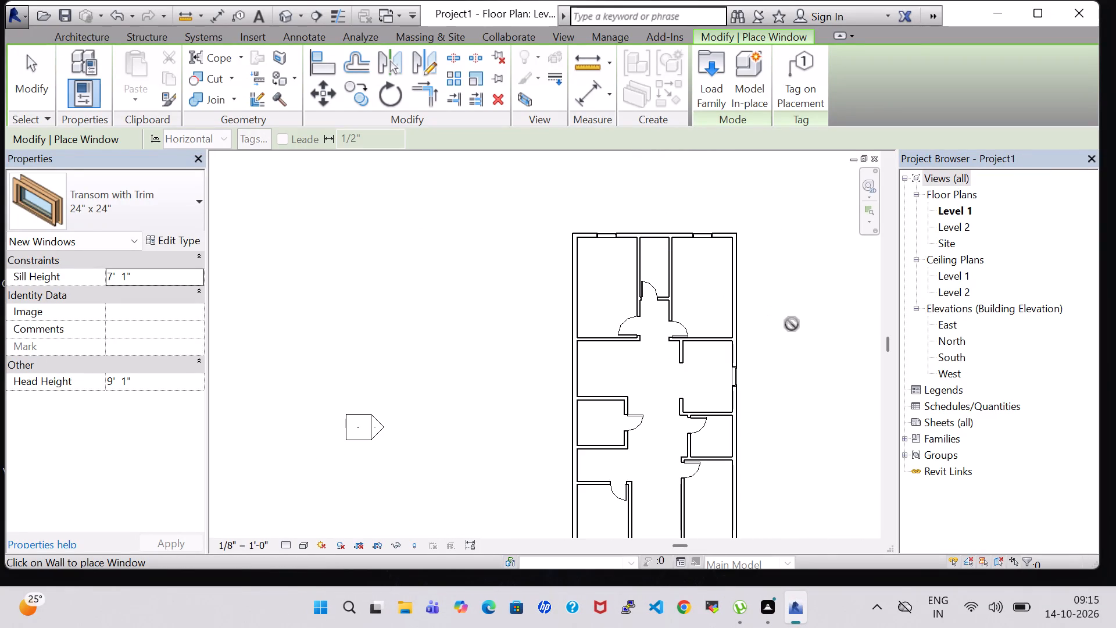
Open the default 3D view and set its visual style to Realistic.
click(284, 17)
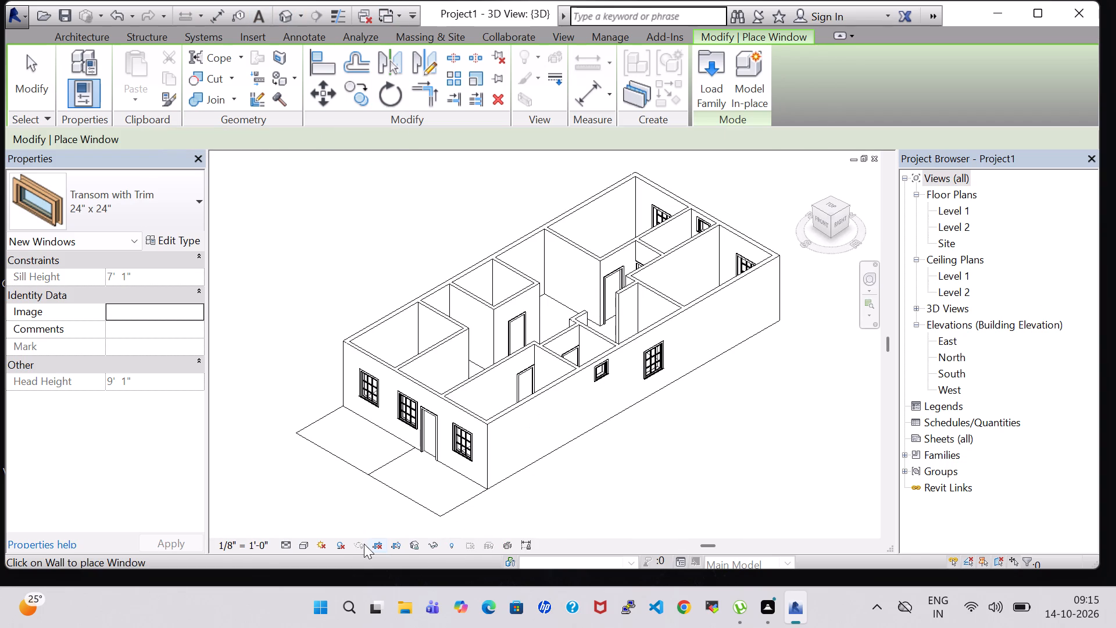
click(305, 545)
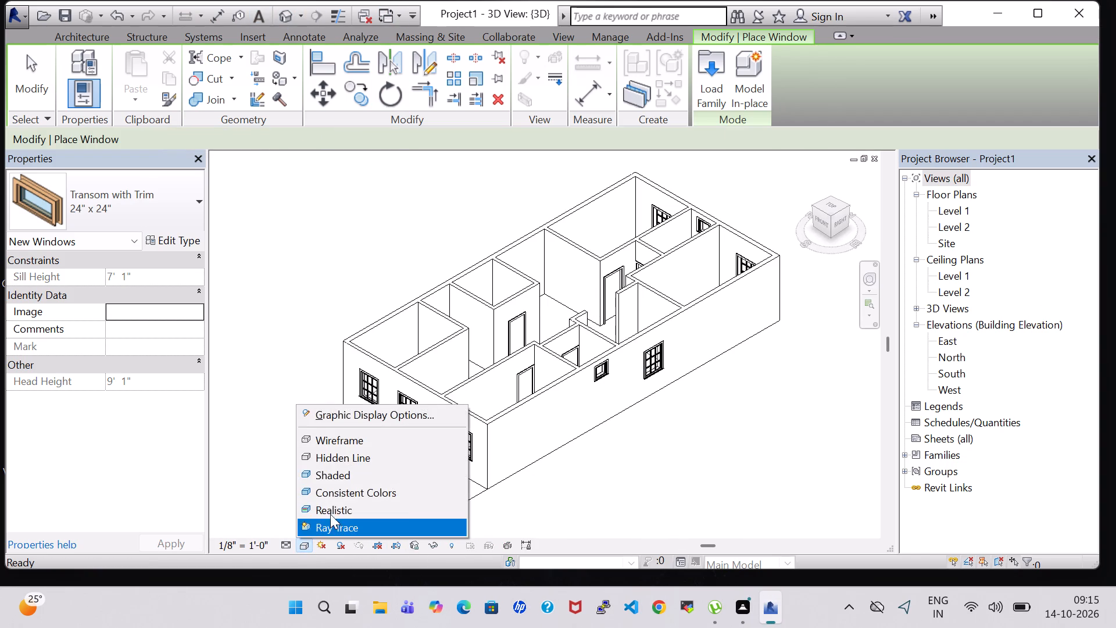
click(338, 509)
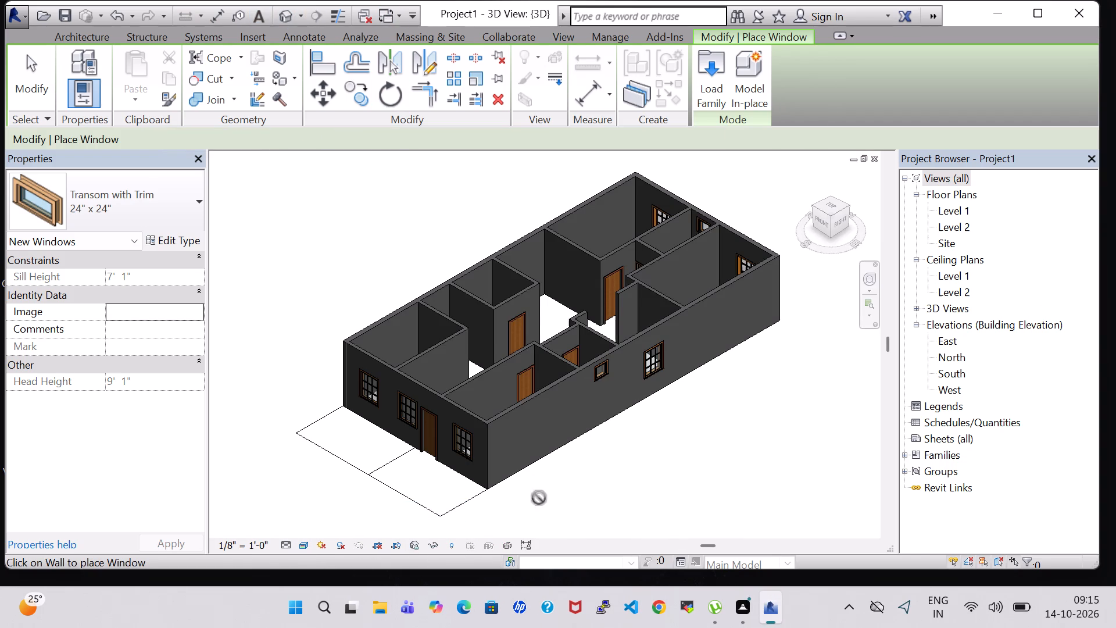
Examine the front facade's windows and door in 3D from several heights.
shift+middle_drag(658, 479, 717, 381)
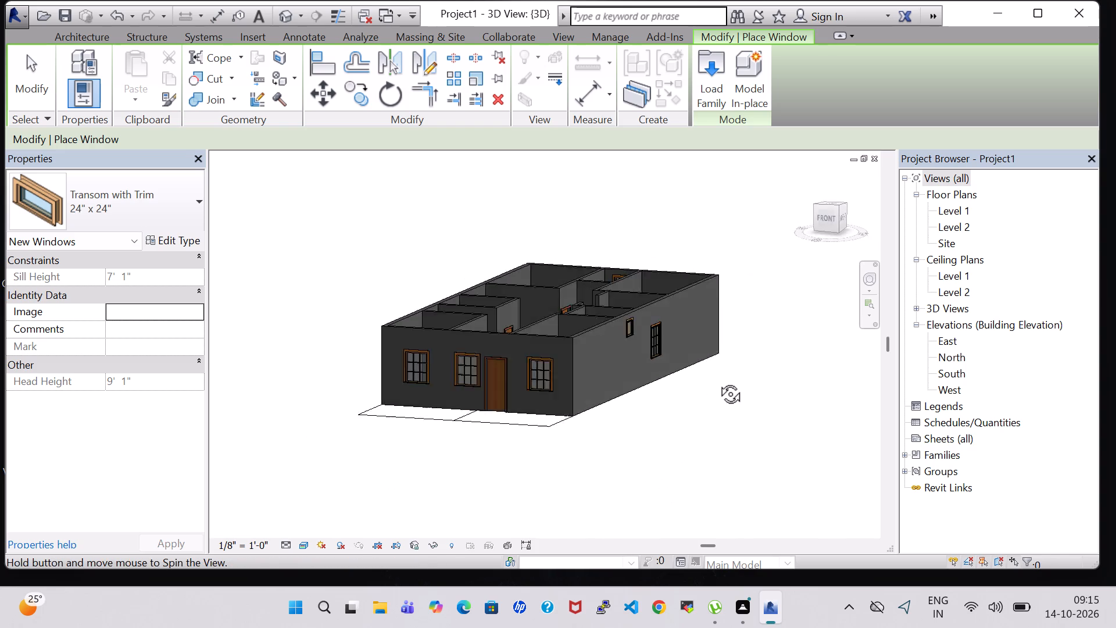
shift+middle_drag(717, 381, 754, 375)
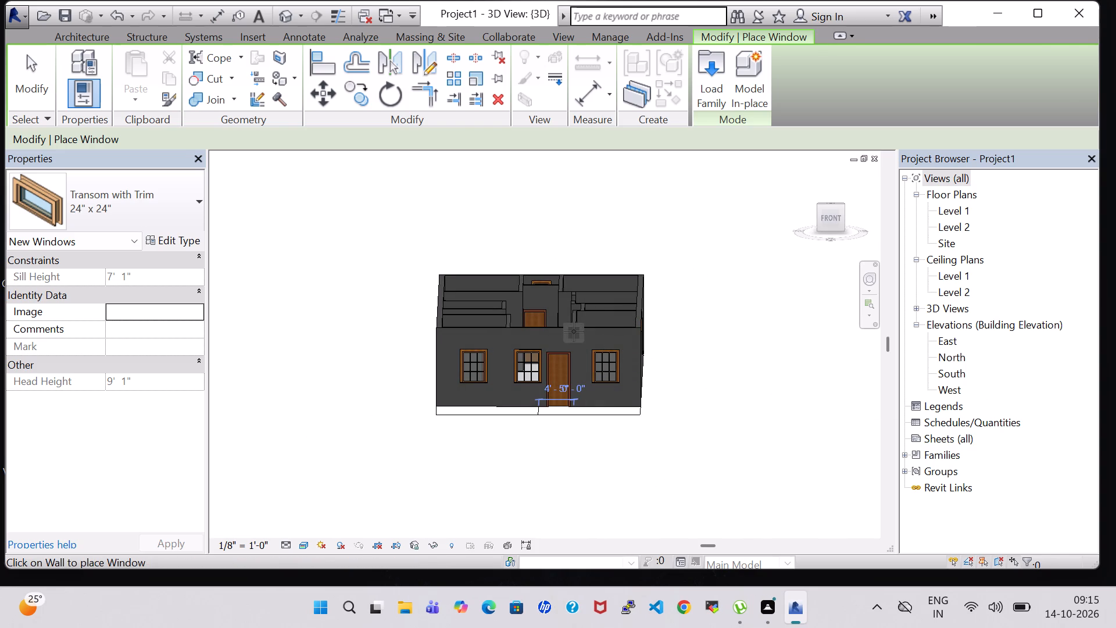
key(Escape)
click(574, 331)
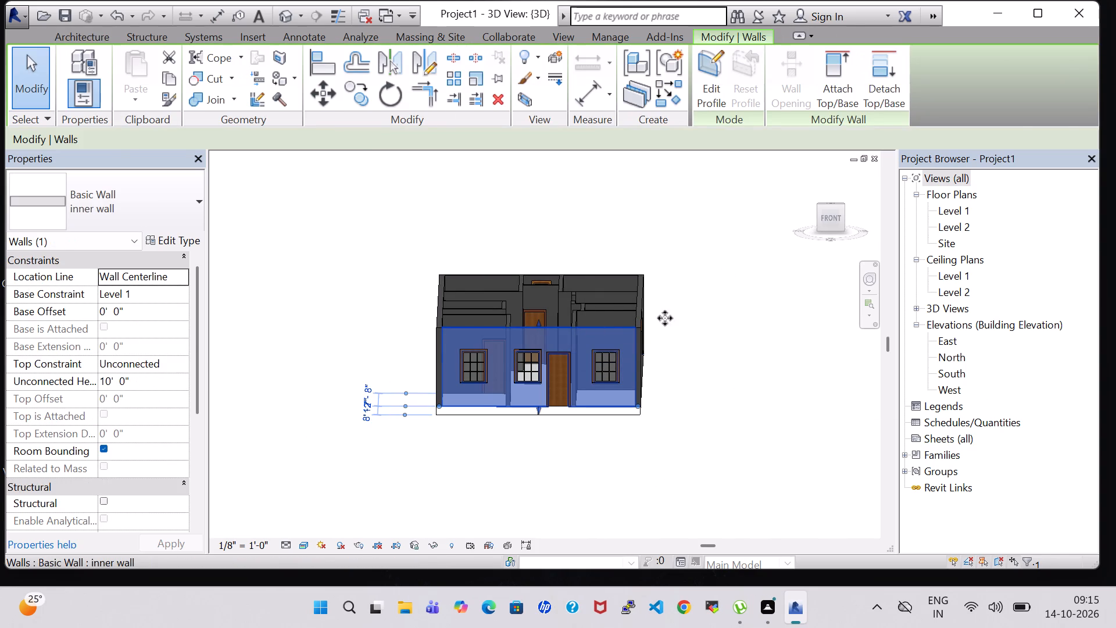
click(675, 317)
shift+middle_drag(692, 335, 692, 292)
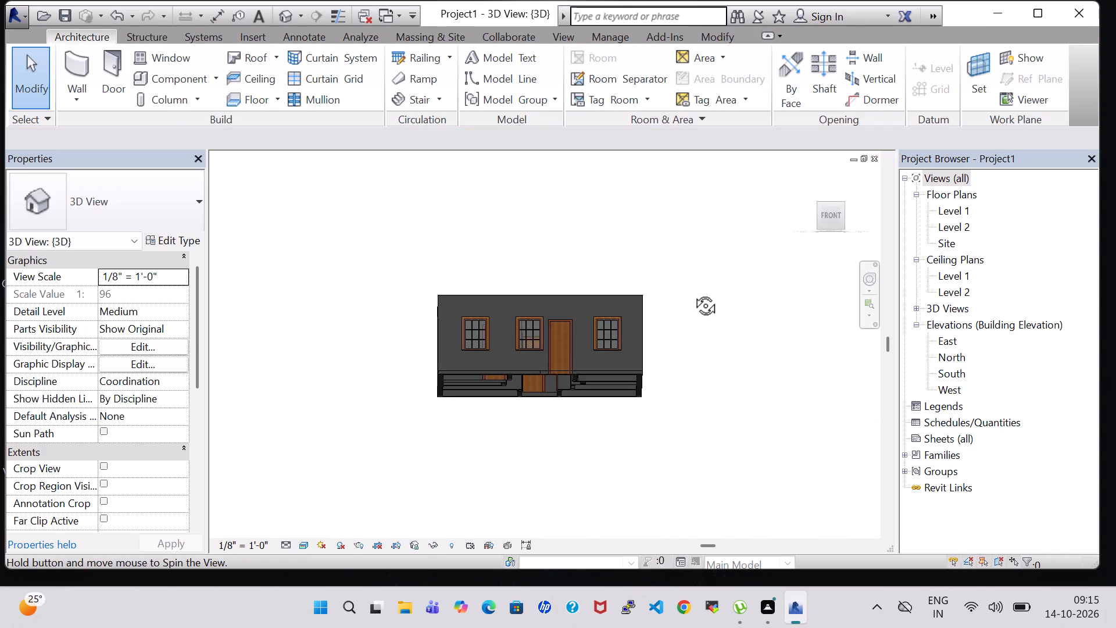
shift+middle_drag(692, 292, 684, 359)
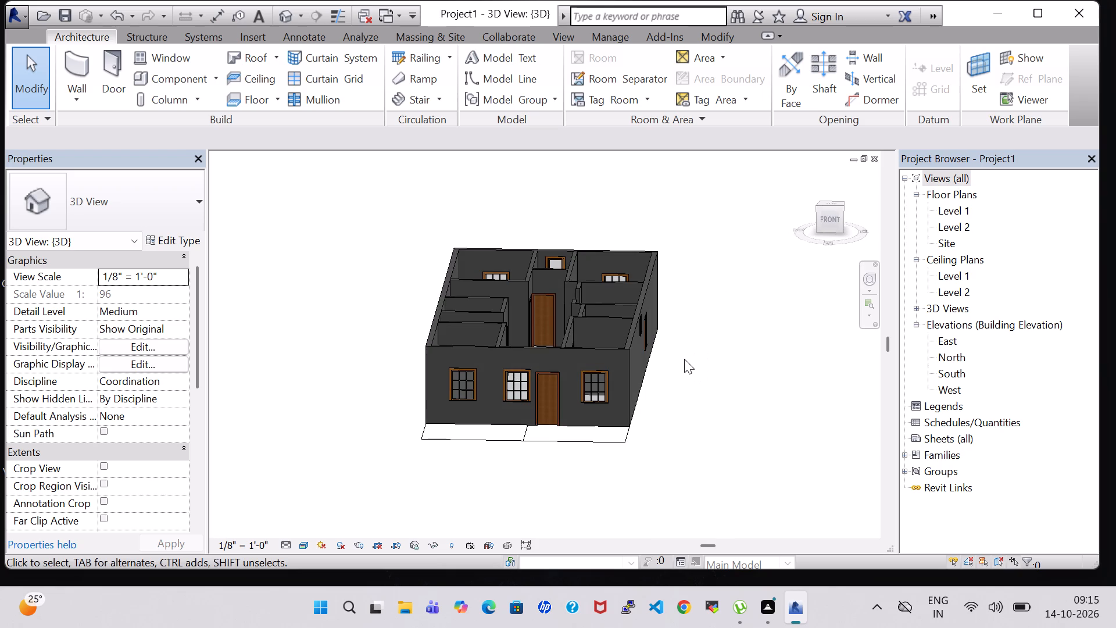
Nudge the casement window beside the front door, and the door itself, two increments to the left along the front wall.
scroll(694, 361, up, 5)
middle_drag(694, 361, 737, 361)
scroll(699, 361, up, 1)
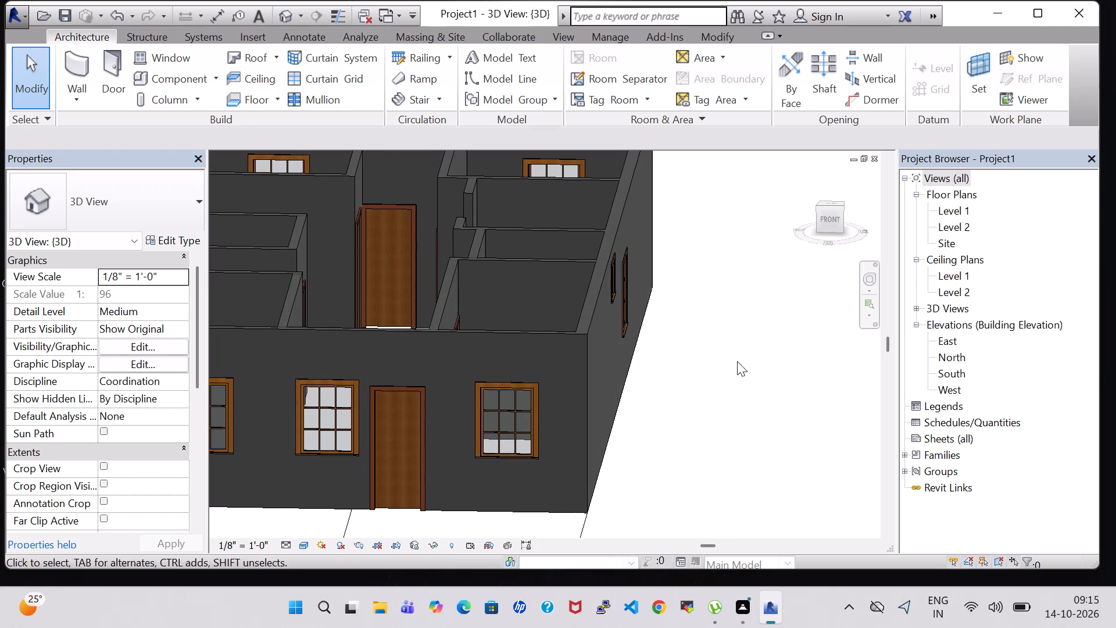
click(314, 386)
key(Left)
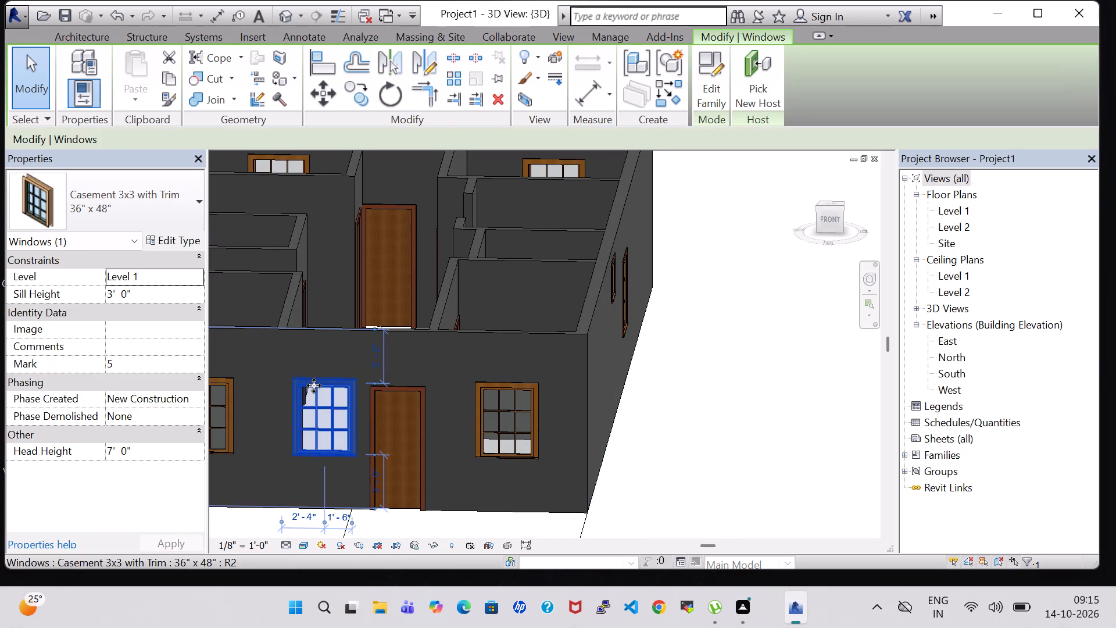
key(Left)
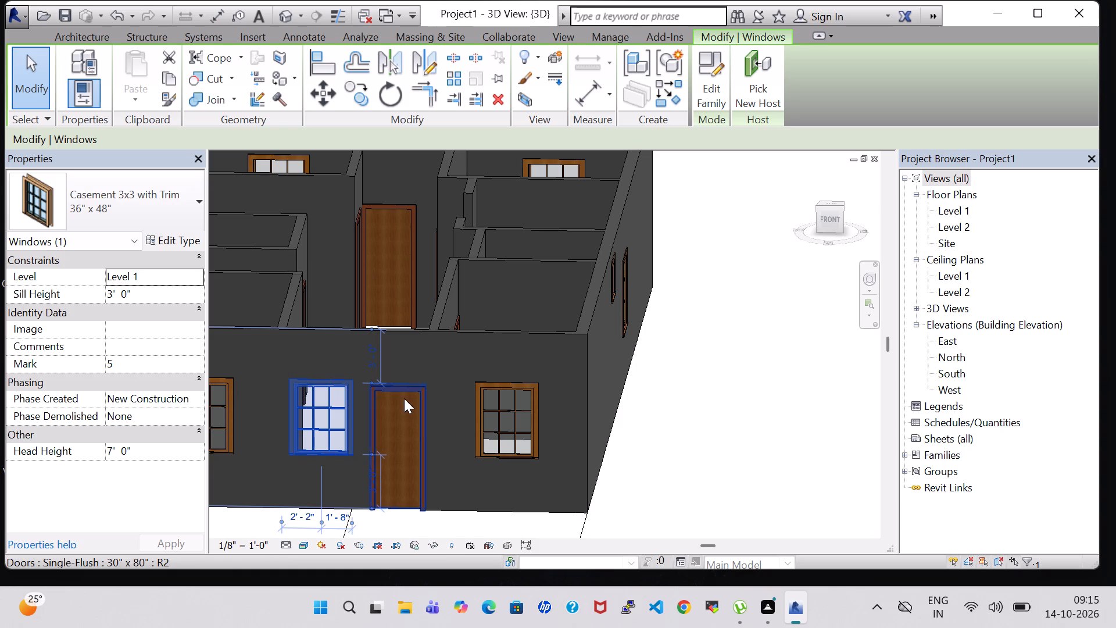
click(404, 398)
key(Left)
key(Left)
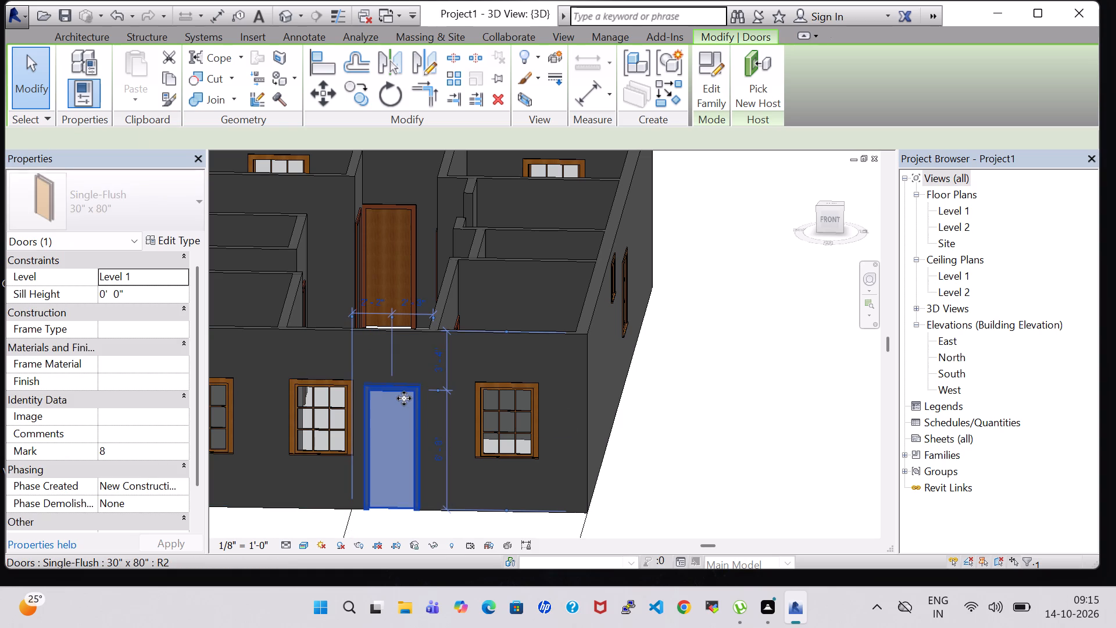
click(682, 379)
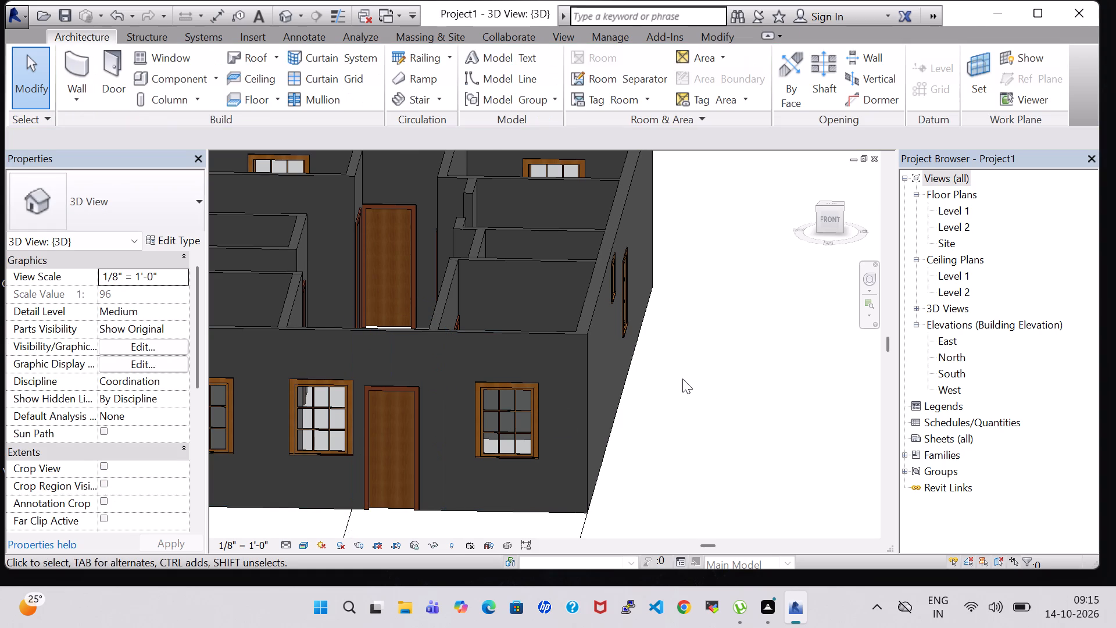
Examine the interior rooms and front facade in 3D from above and from the front.
scroll(682, 379, down, 3)
shift+middle_drag(720, 349, 734, 441)
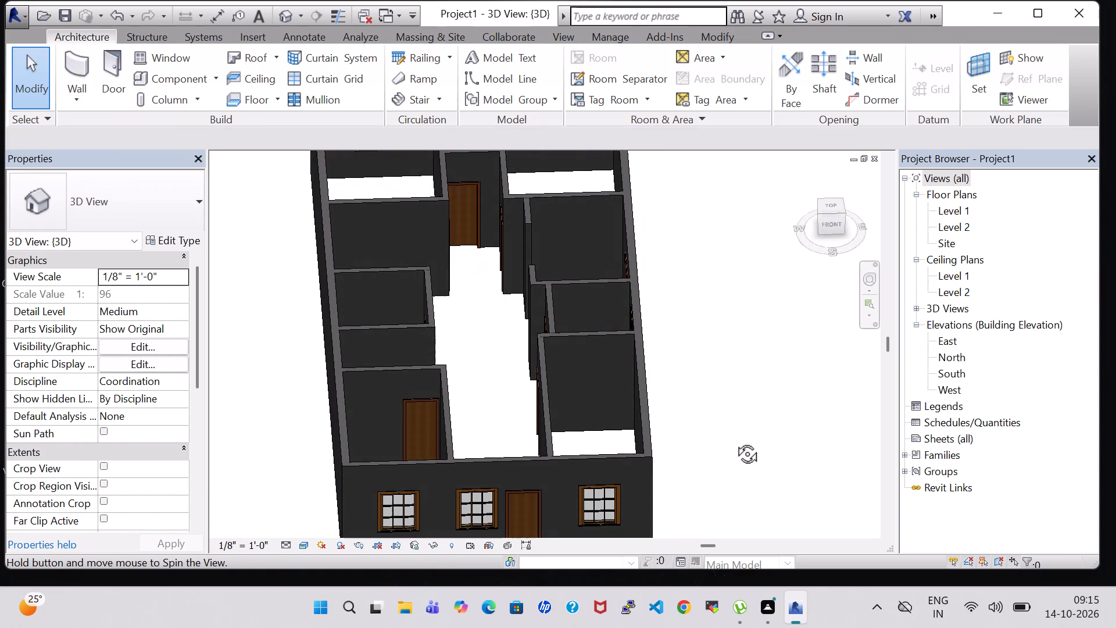
shift+middle_drag(734, 441, 727, 401)
shift+middle_drag(727, 401, 727, 394)
shift+middle_click(727, 388)
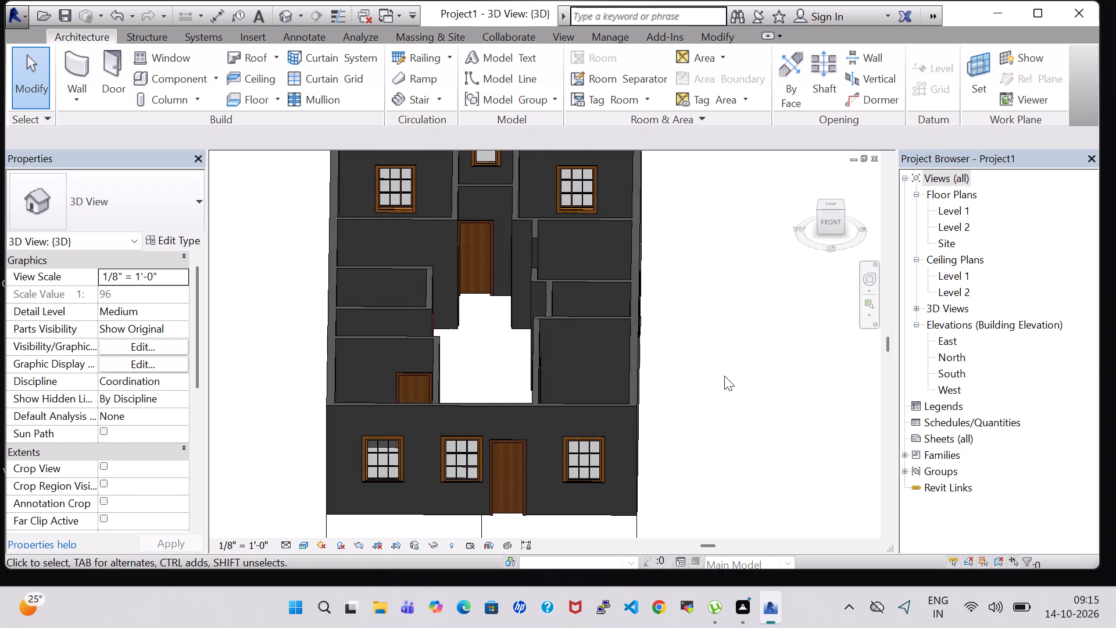
shift+middle_drag(724, 376, 727, 307)
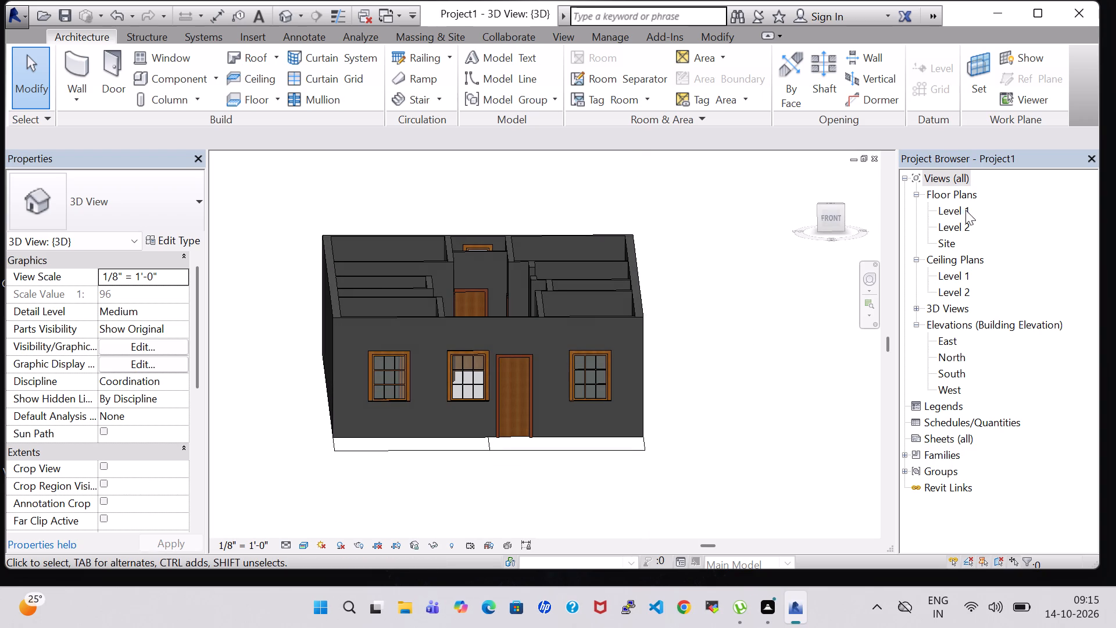
Return to the Level 1 floor plan and load the Bed-Box family from the US Imperial Furniture Beds library.
double_click(958, 209)
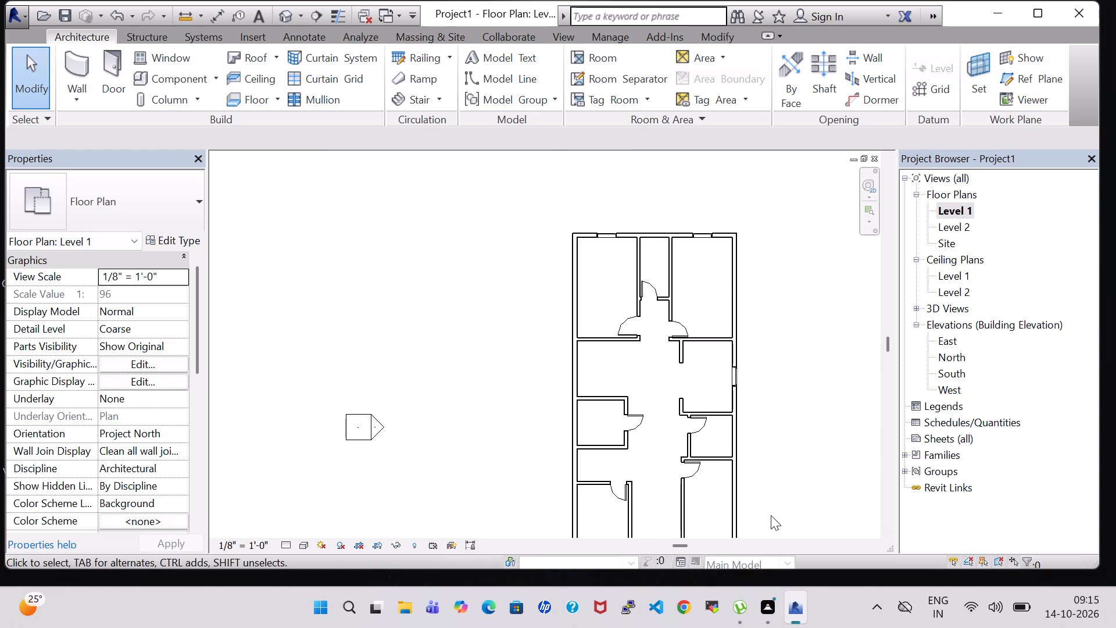
middle_drag(771, 515, 769, 396)
middle_drag(769, 377, 772, 352)
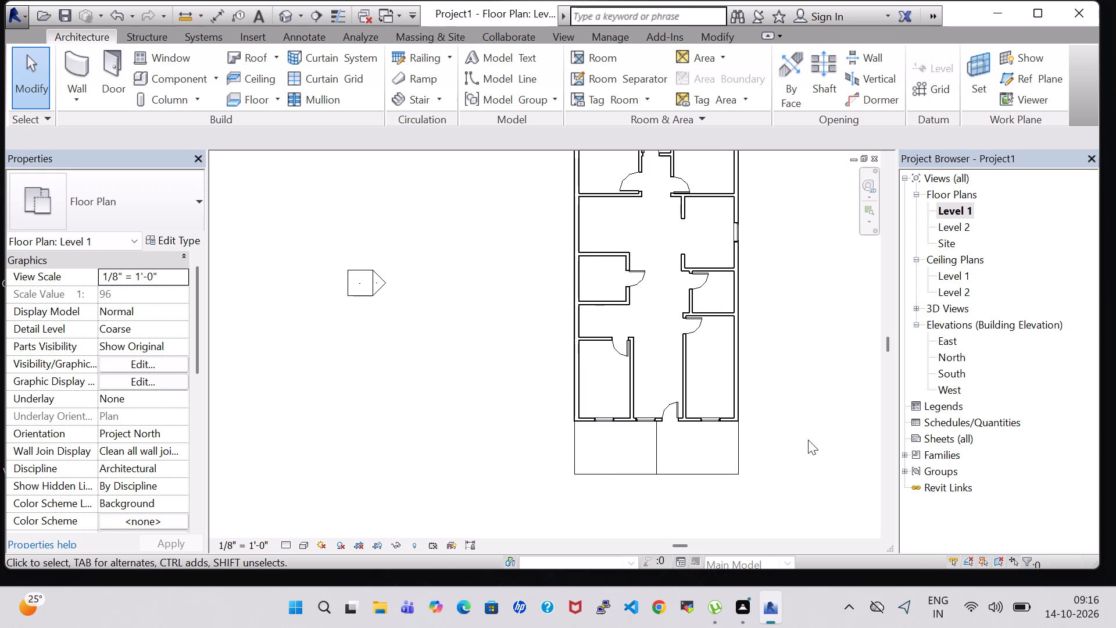
scroll(808, 440, down, 1)
middle_drag(808, 340, 804, 478)
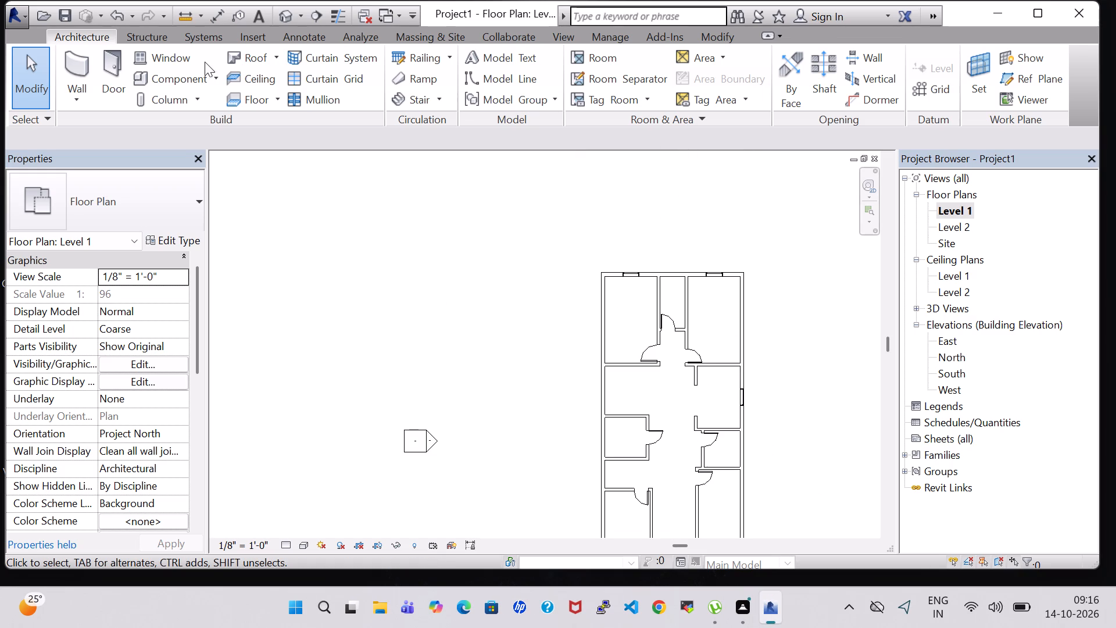
click(164, 76)
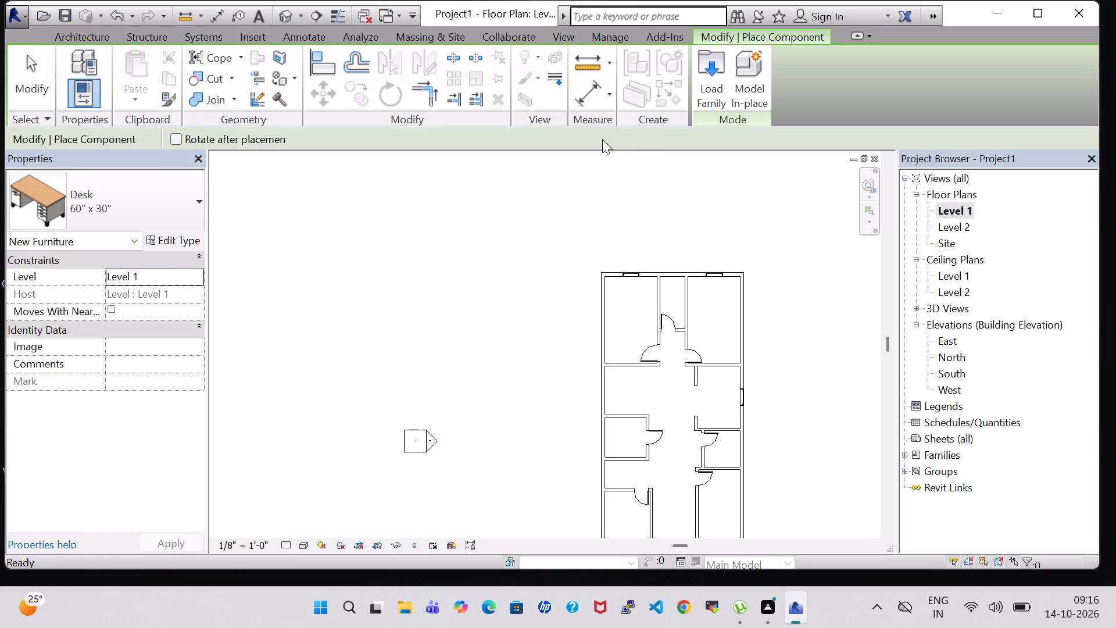
click(709, 84)
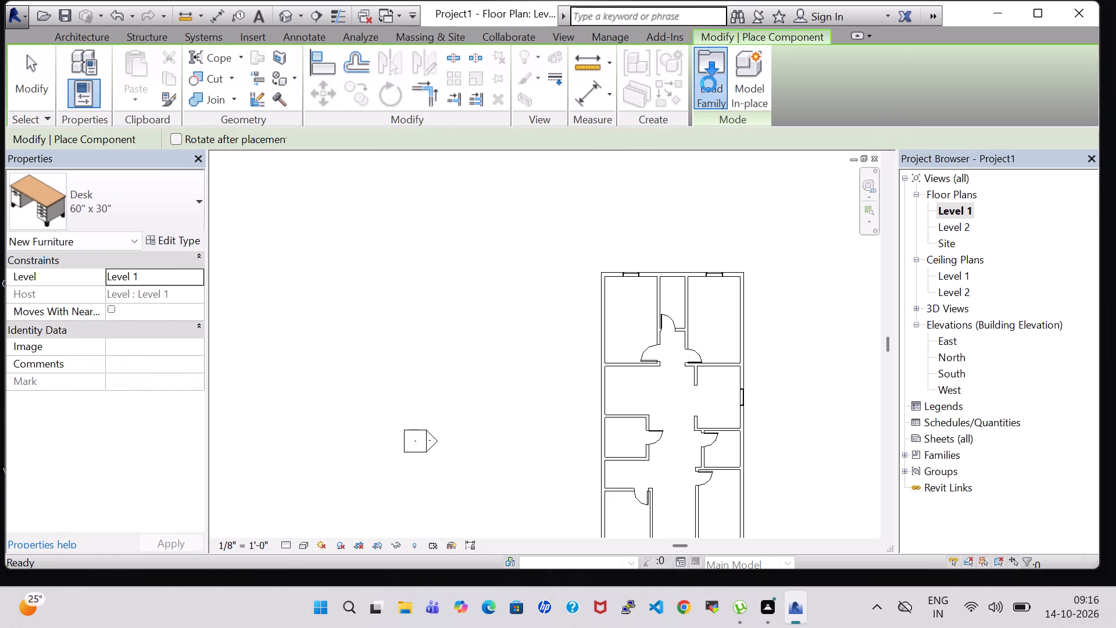
click(672, 391)
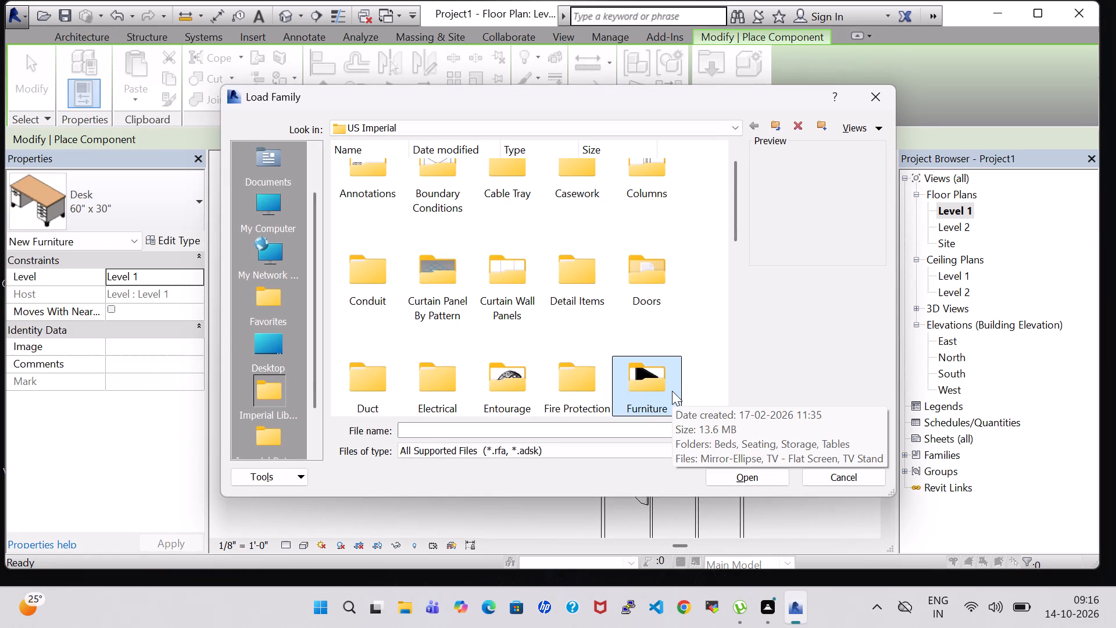
double_click(671, 391)
double_click(373, 203)
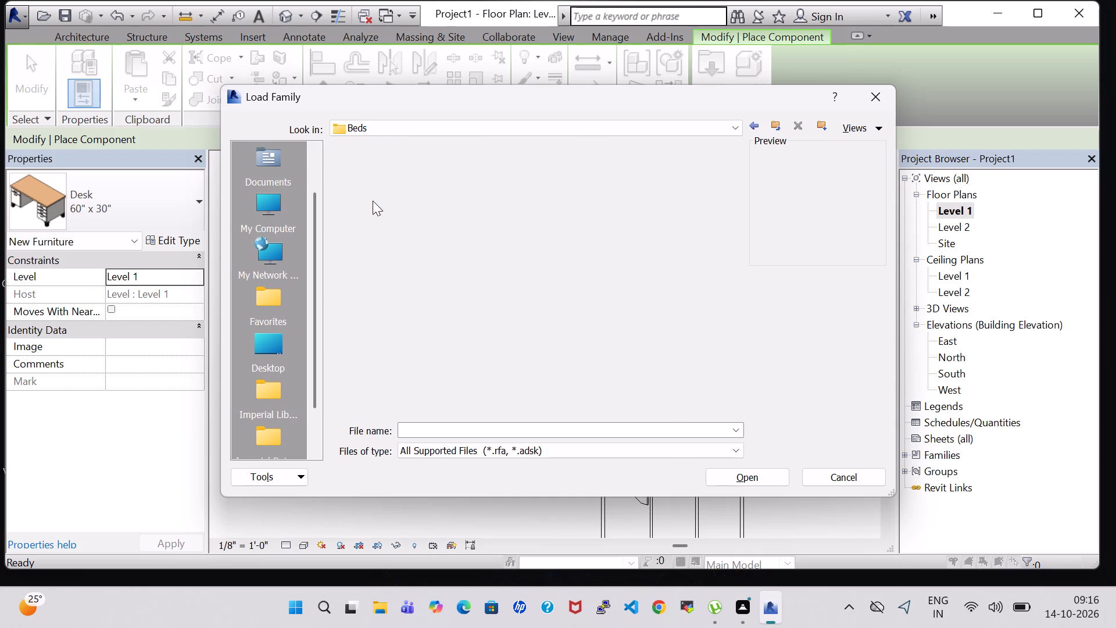
click(355, 190)
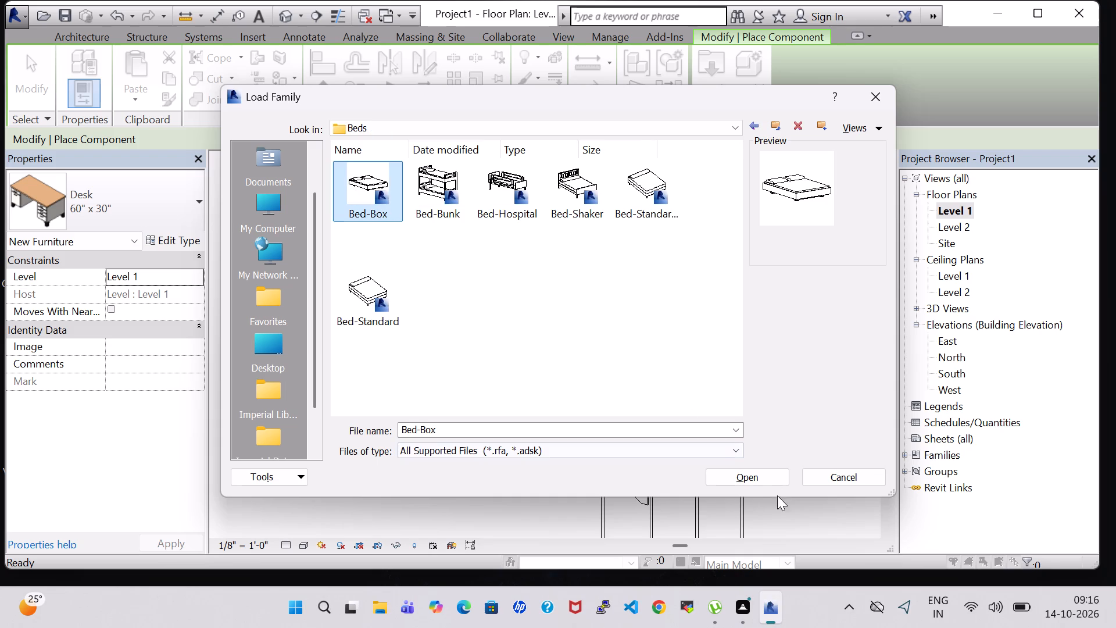
click(767, 482)
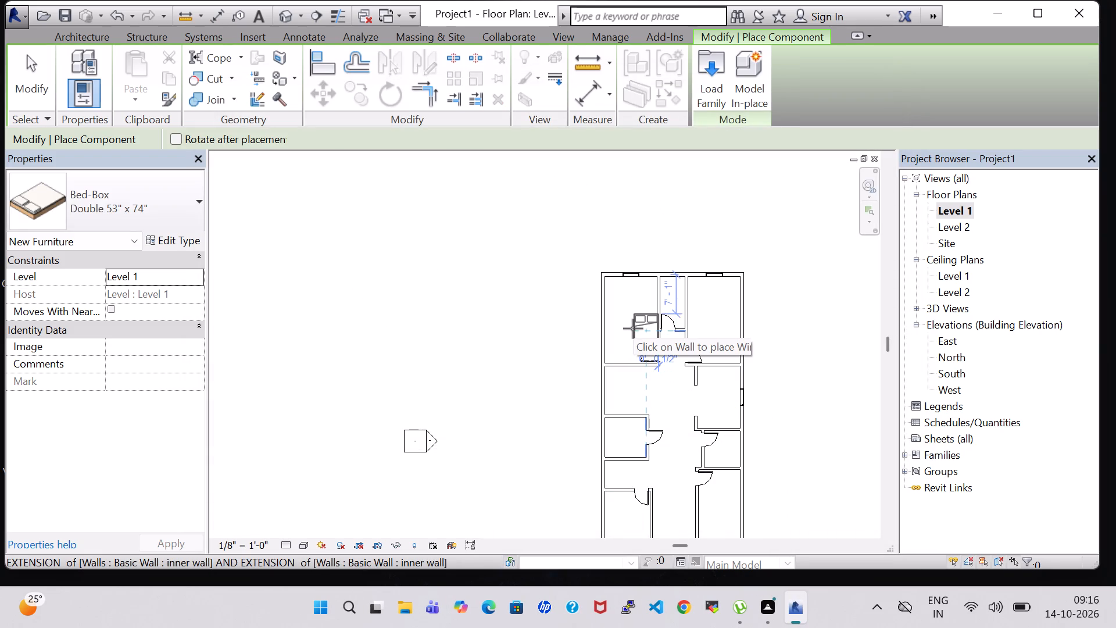
Place a Double 53" x 74" Bed-Box in the upper-left room, headboard against the left exterior wall, about 5' 9" below the top wall.
key(space)
key(space)
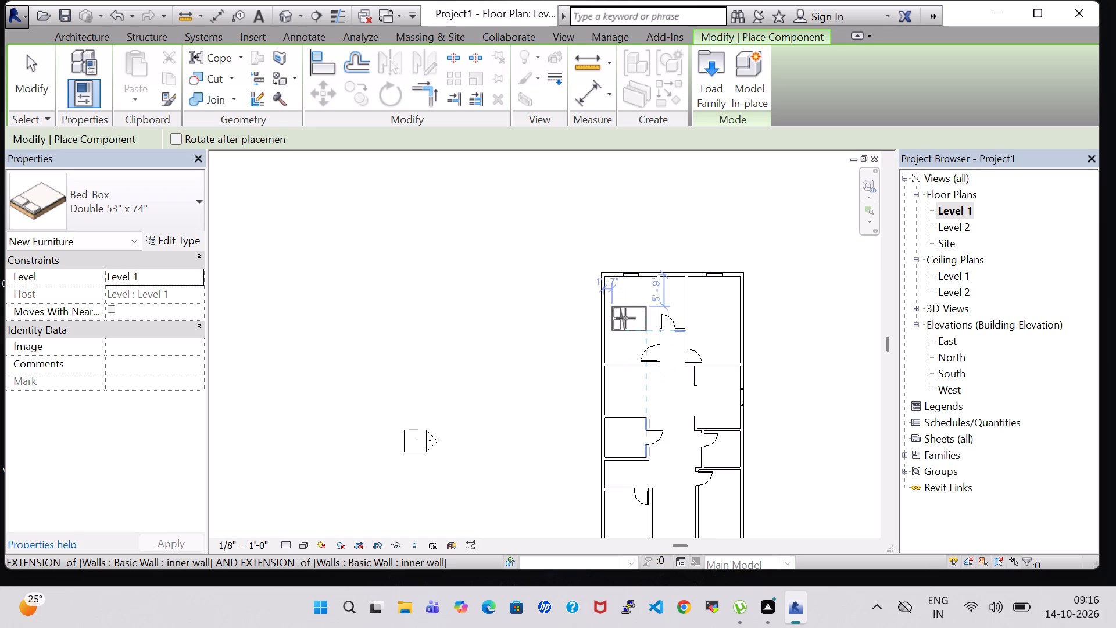
scroll(611, 315, up, 8)
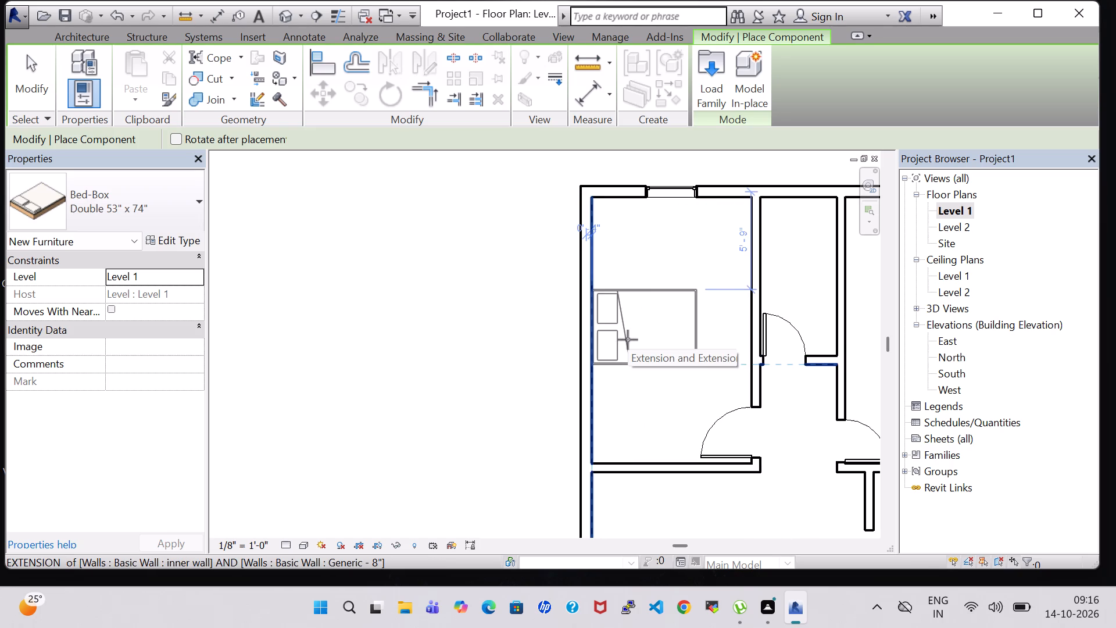
click(628, 340)
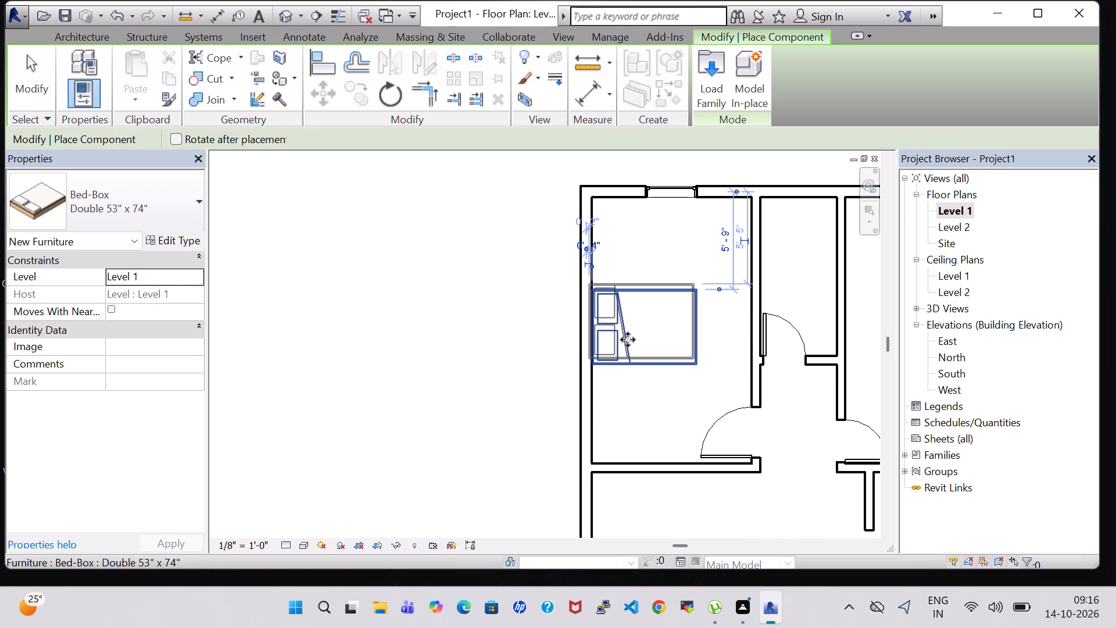
key(Escape)
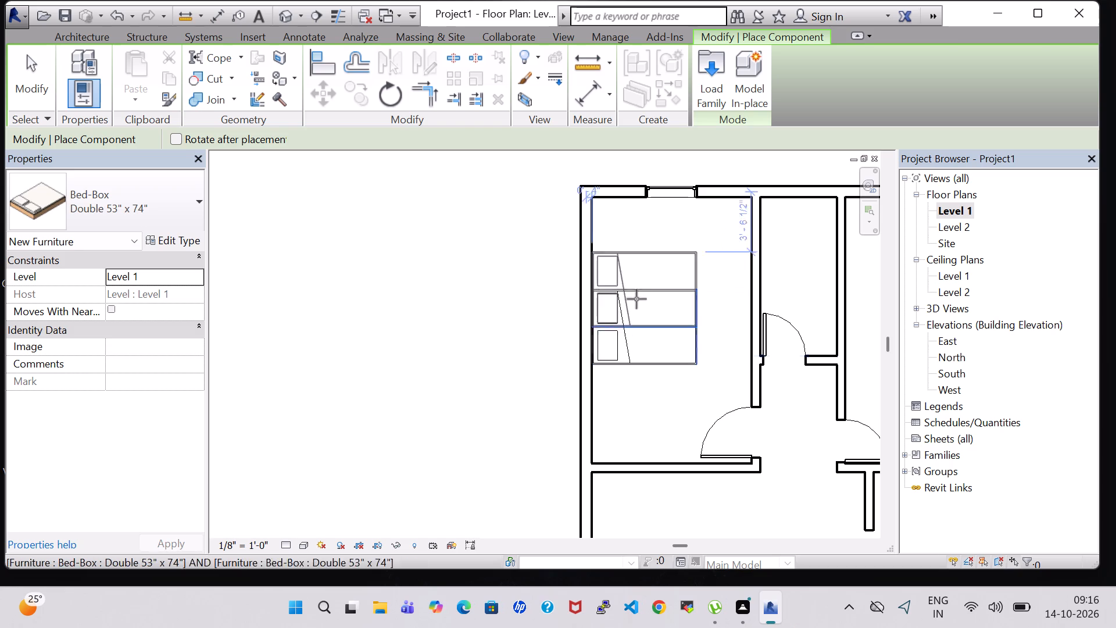
key(Escape)
Load the Table-End family from the US Imperial Furniture Tables library.
click(169, 84)
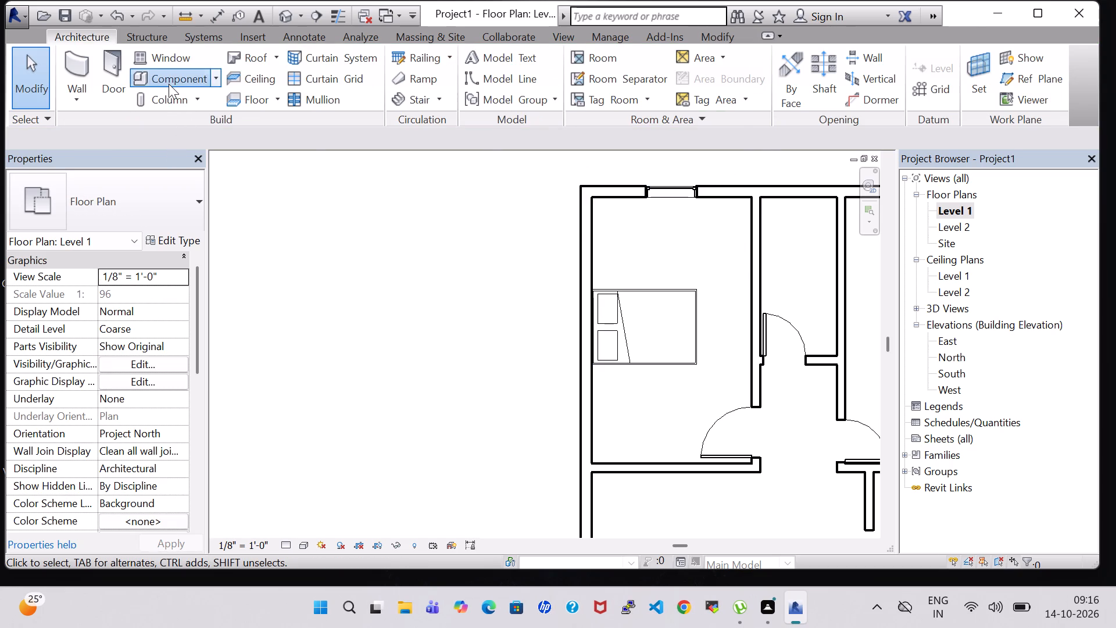
click(718, 92)
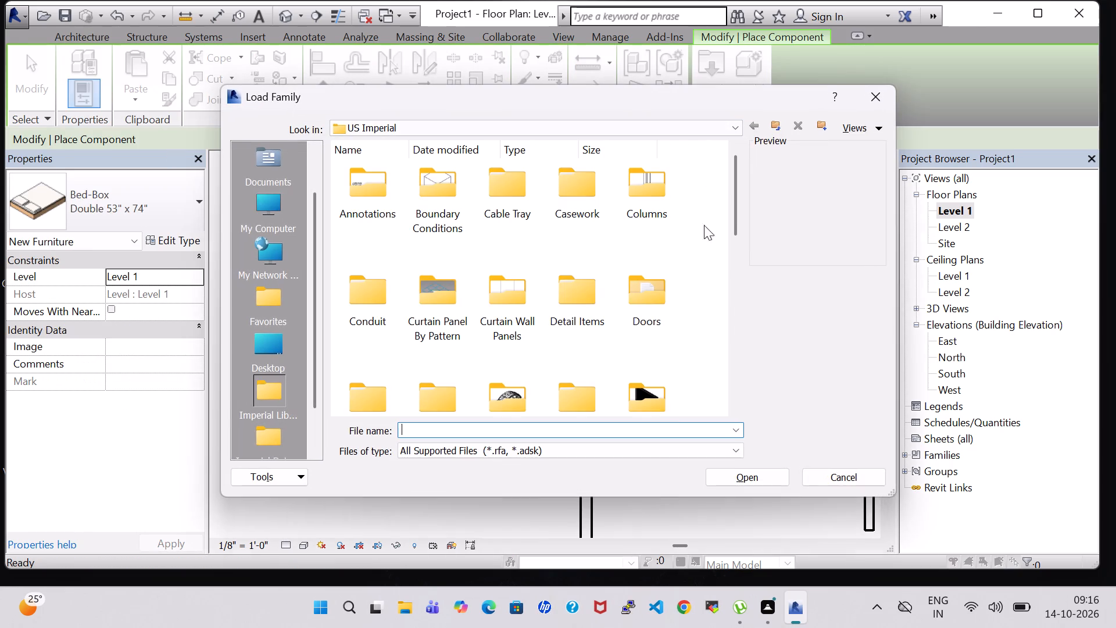
double_click(639, 395)
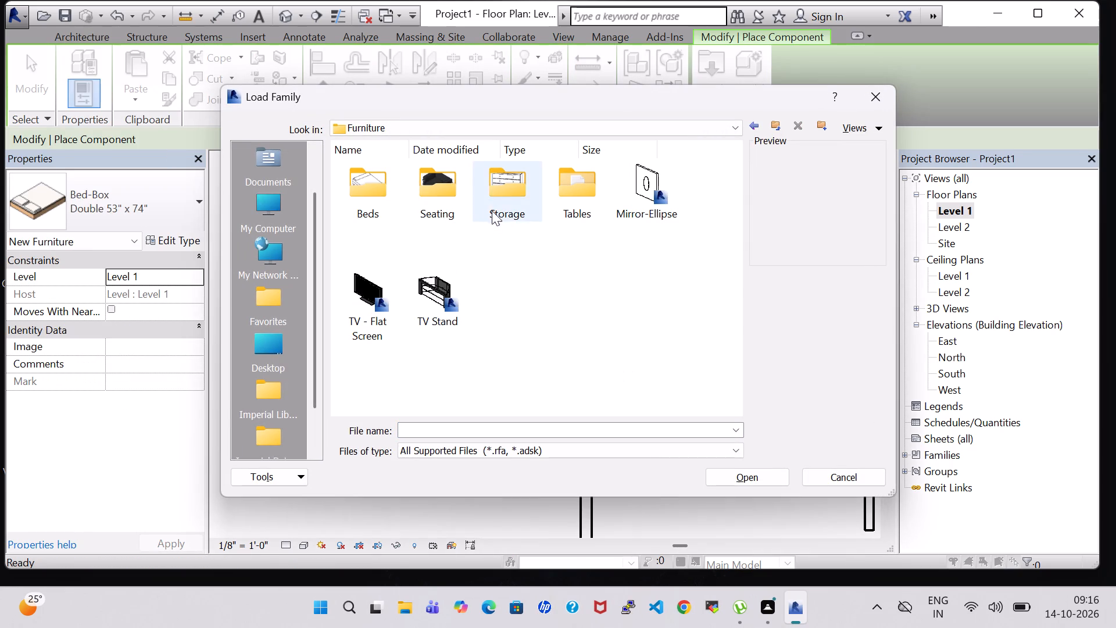
double_click(587, 200)
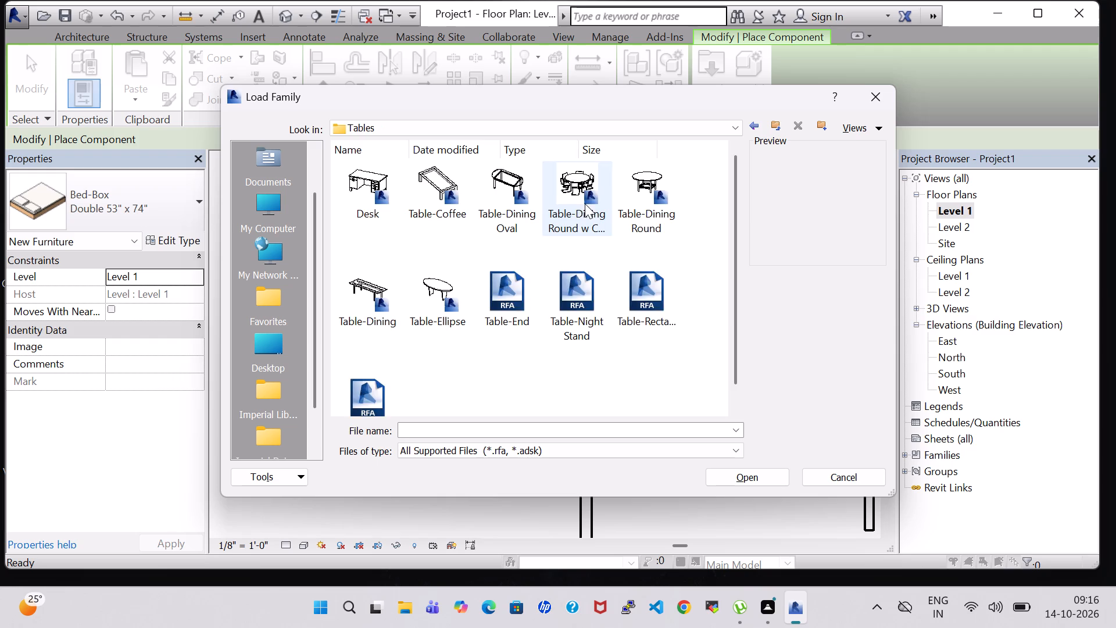
click(524, 283)
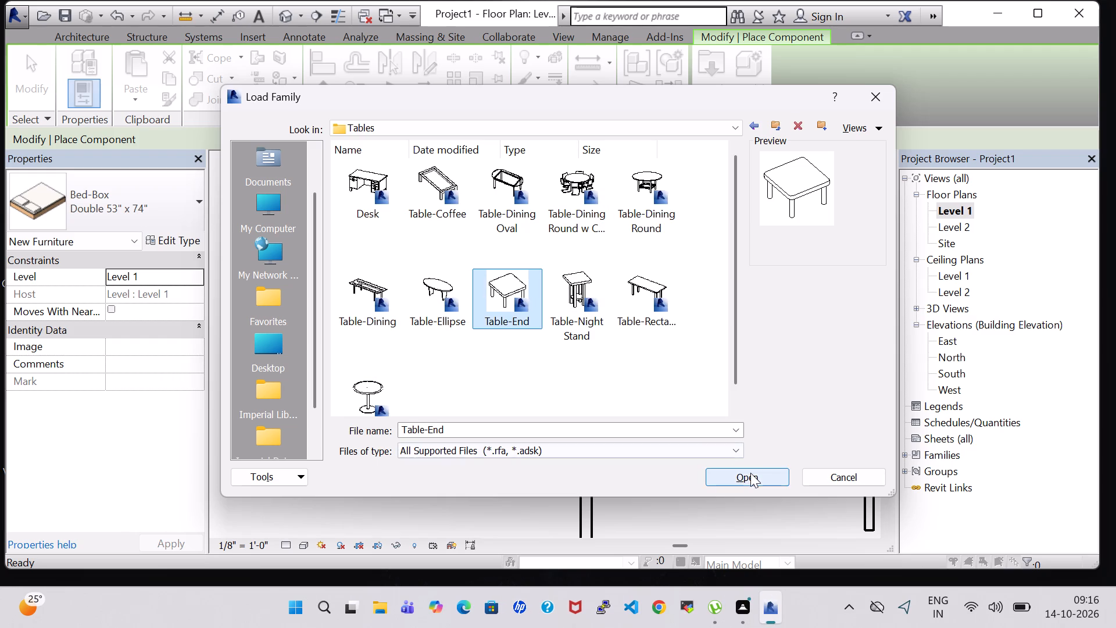
click(750, 473)
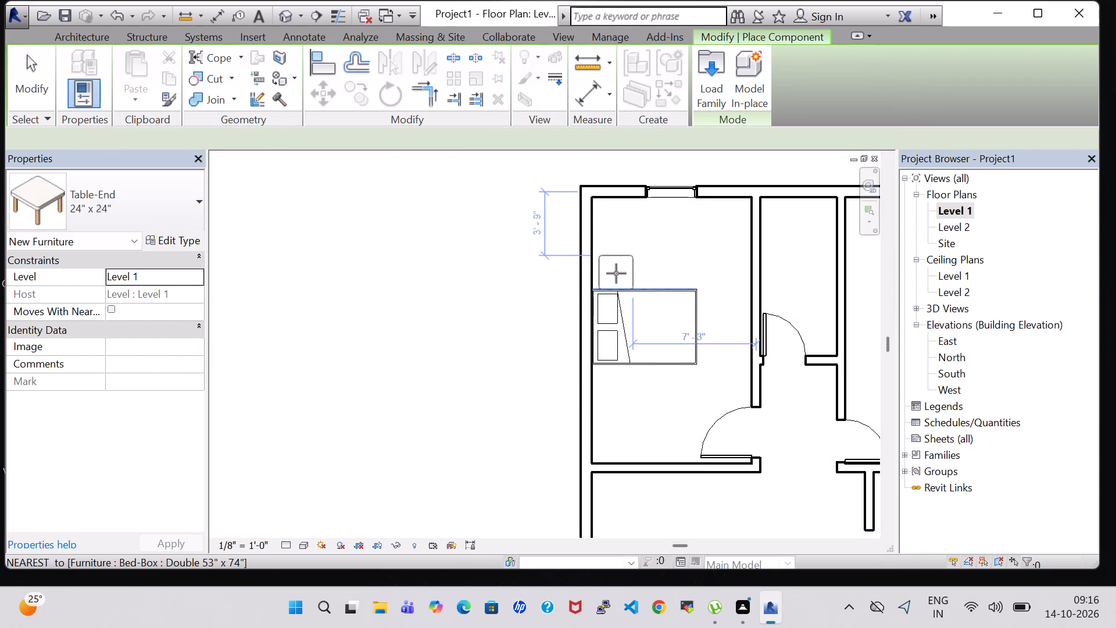
Place a 24" x 24" Table-End against the left exterior wall above the bed, about 3' 2" below the top wall.
scroll(613, 263, up, 2)
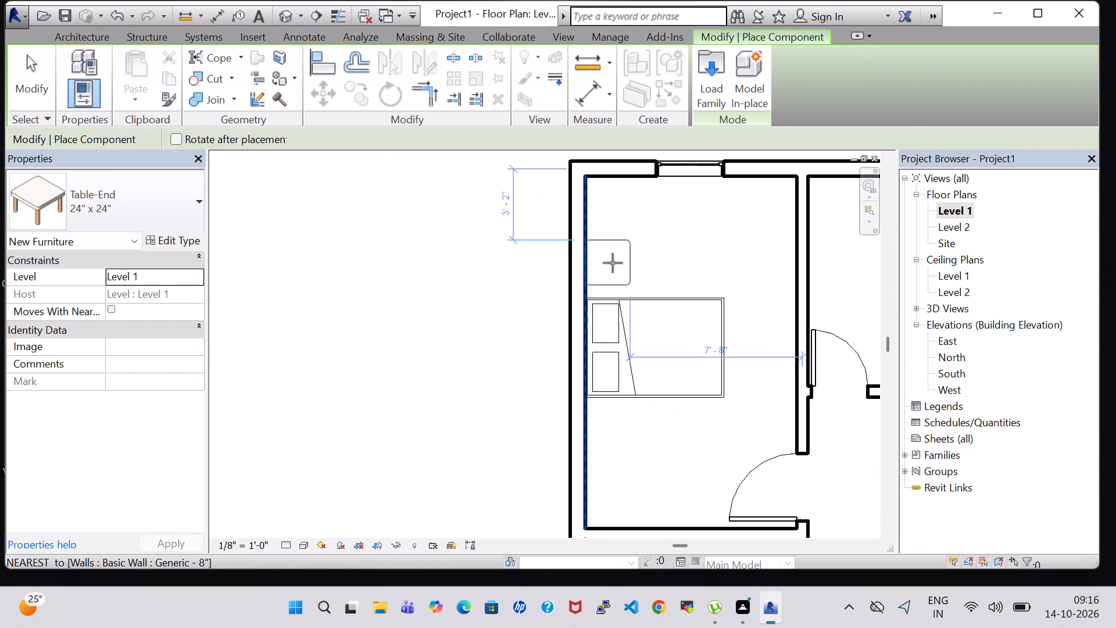
click(613, 263)
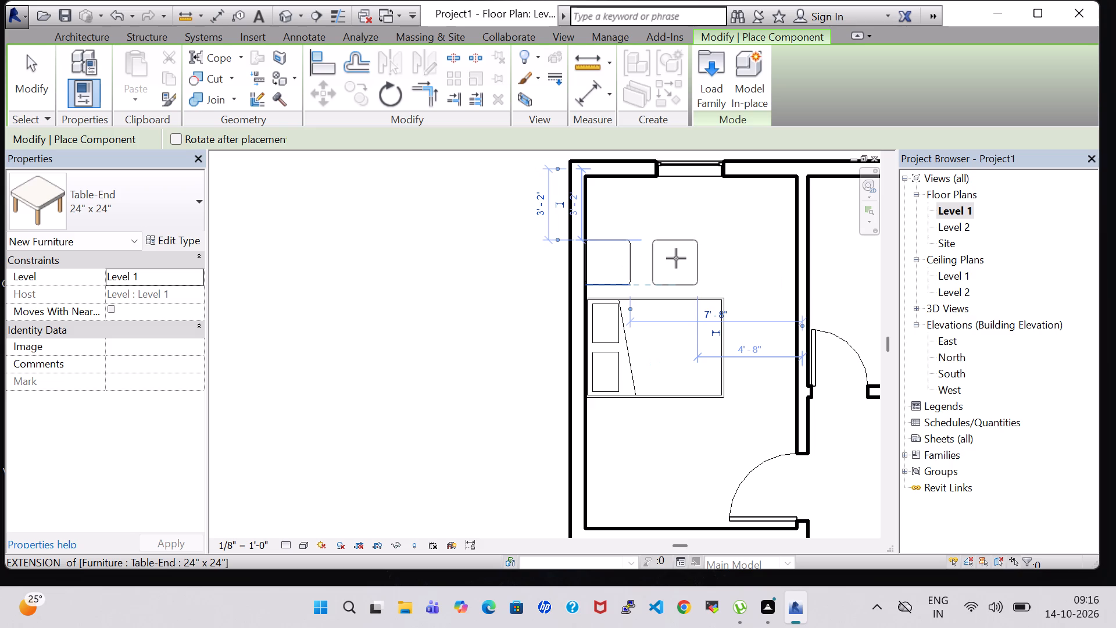
key(Escape)
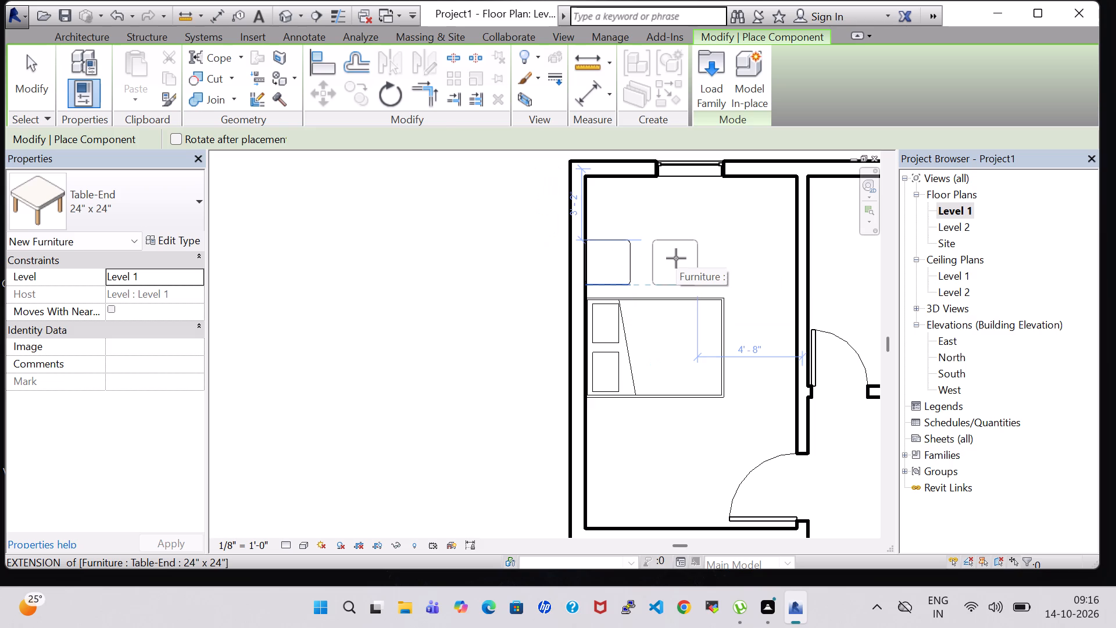
key(Escape)
Nudge the end table down along the left exterior wall past the bed, leaving it just below the bed with a small gap.
click(611, 258)
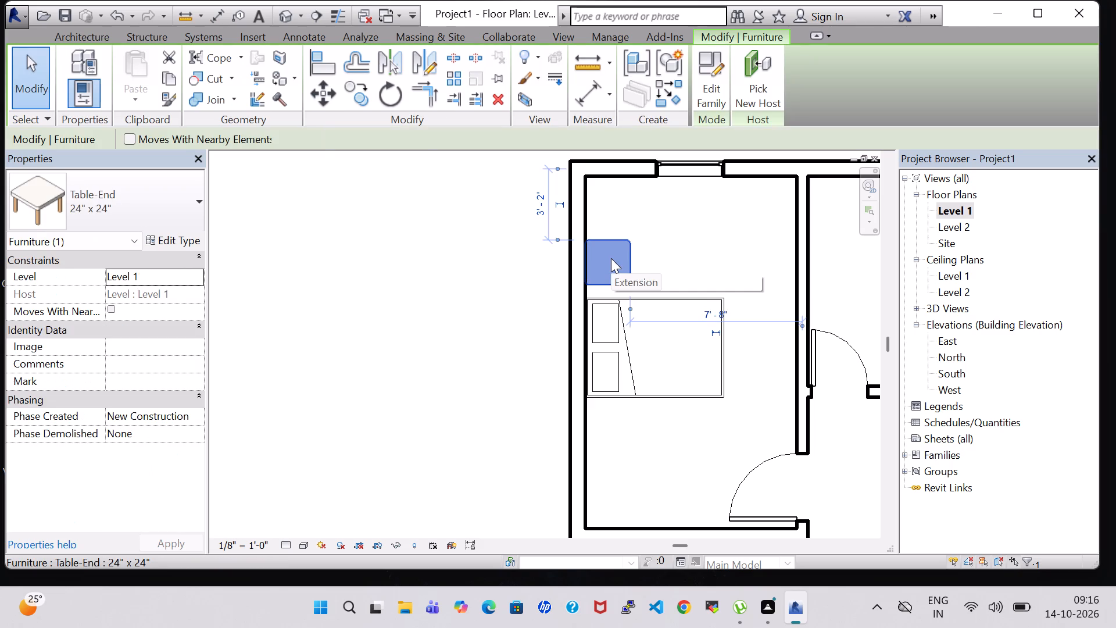
key(Down)
key(Down)
key(Down)
key(Down)
key(Down)
key(Down)
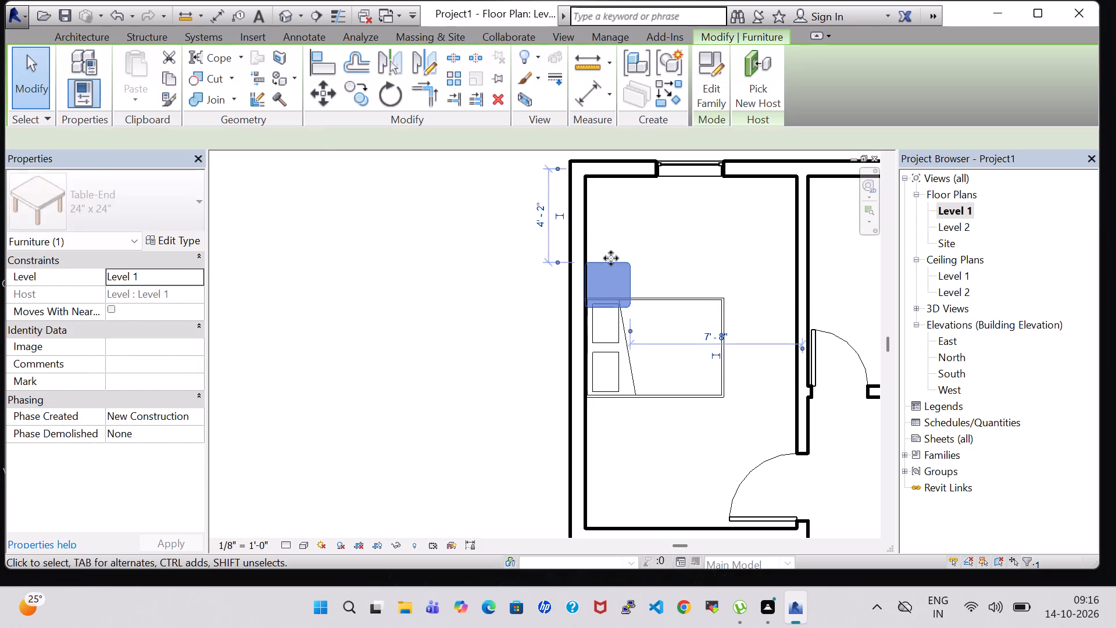
key(Down)
key(Down)
key(Down)
key(Down)
key(Down)
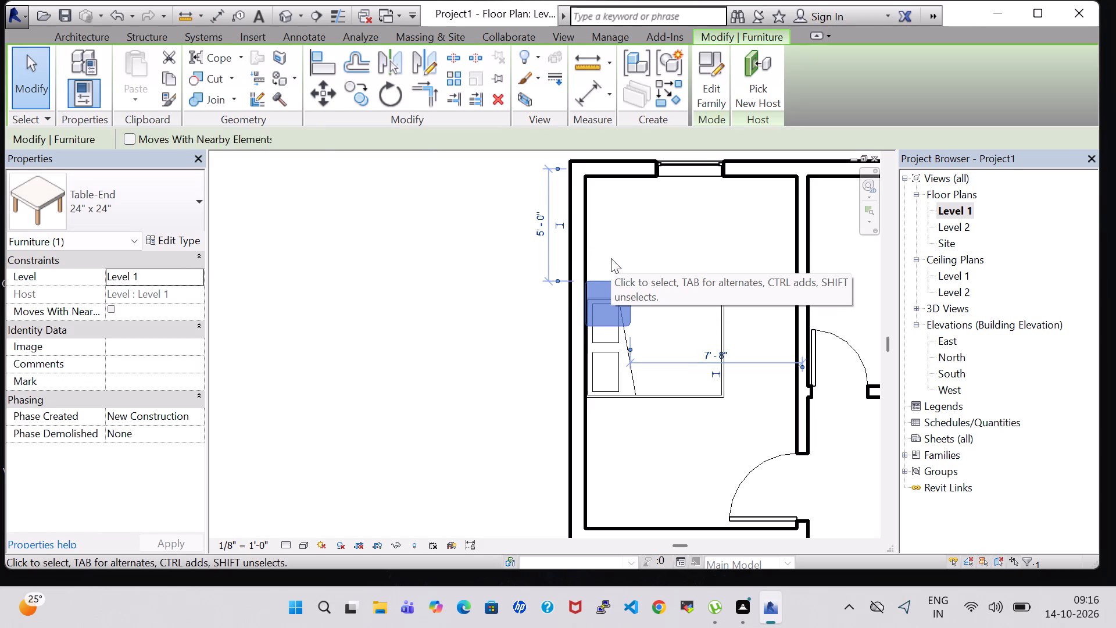
key(Down)
key(Down)
key(Down)
key(Down)
key(Down)
key(Down)
key(Down)
key(Down)
key(Down)
key(Down)
key(Down)
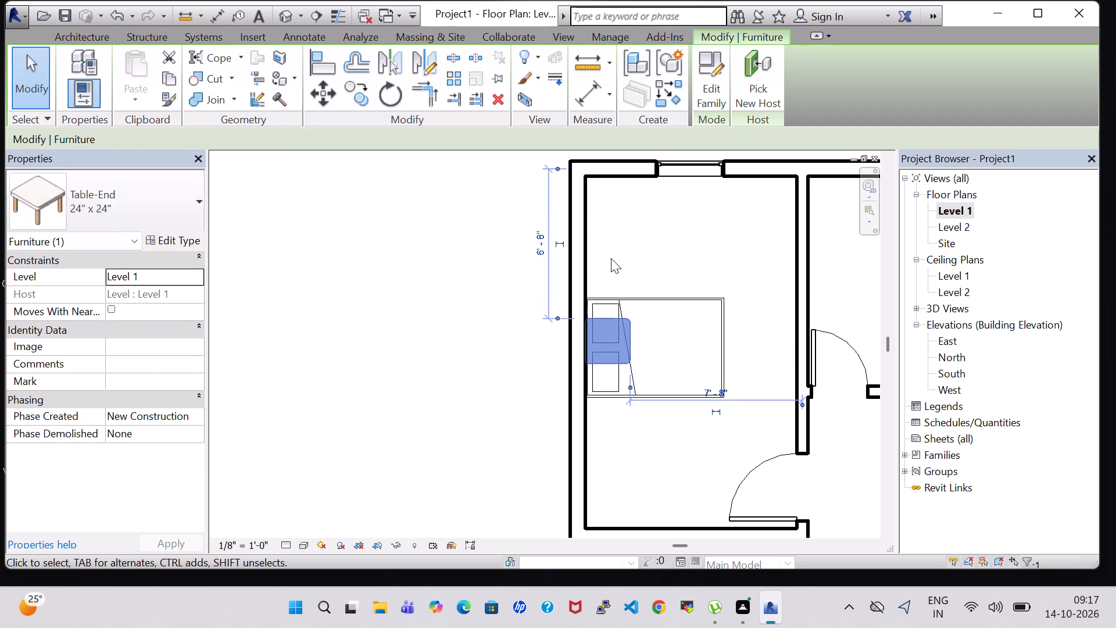
key(Down)
key(Down)
key(Down)
key(Down)
key(Down)
key(Down)
key(Down)
key(Down)
key(Down)
key(Down)
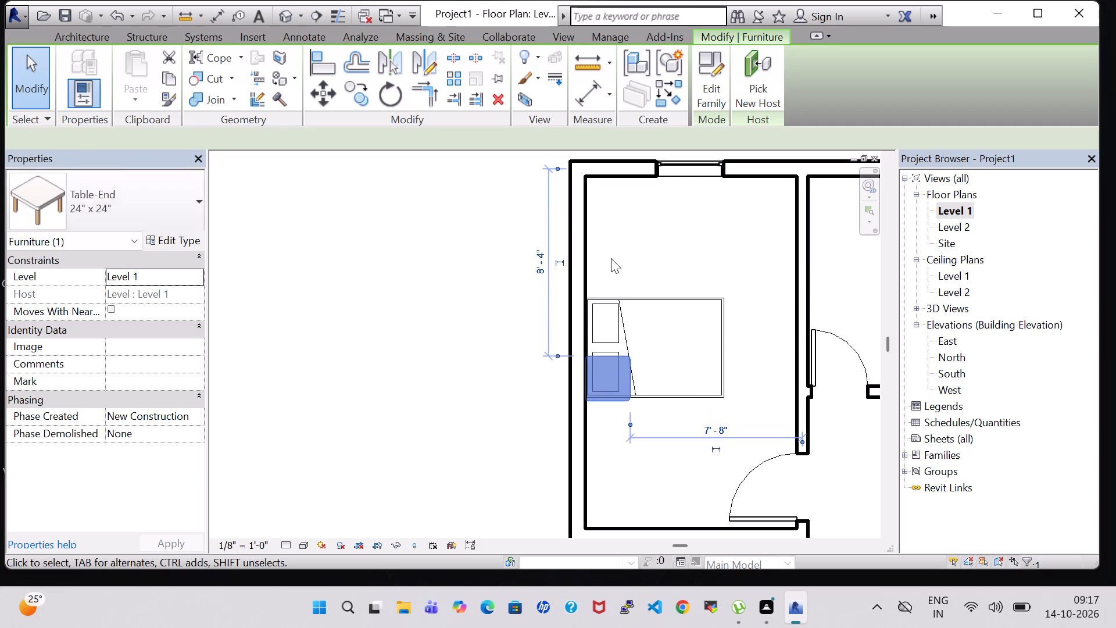
key(Down)
key(Down)
key(Down)
key(Down)
key(Down)
key(Down)
key(Down)
key(Down)
key(Down)
key(Down)
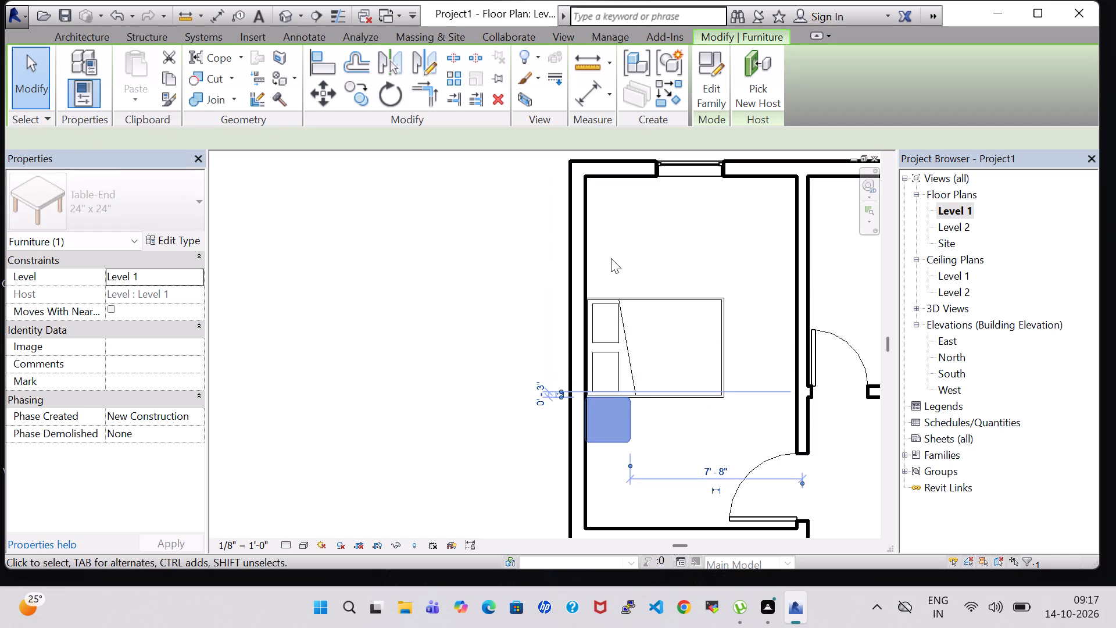
key(Down)
key(Down)
key(Down)
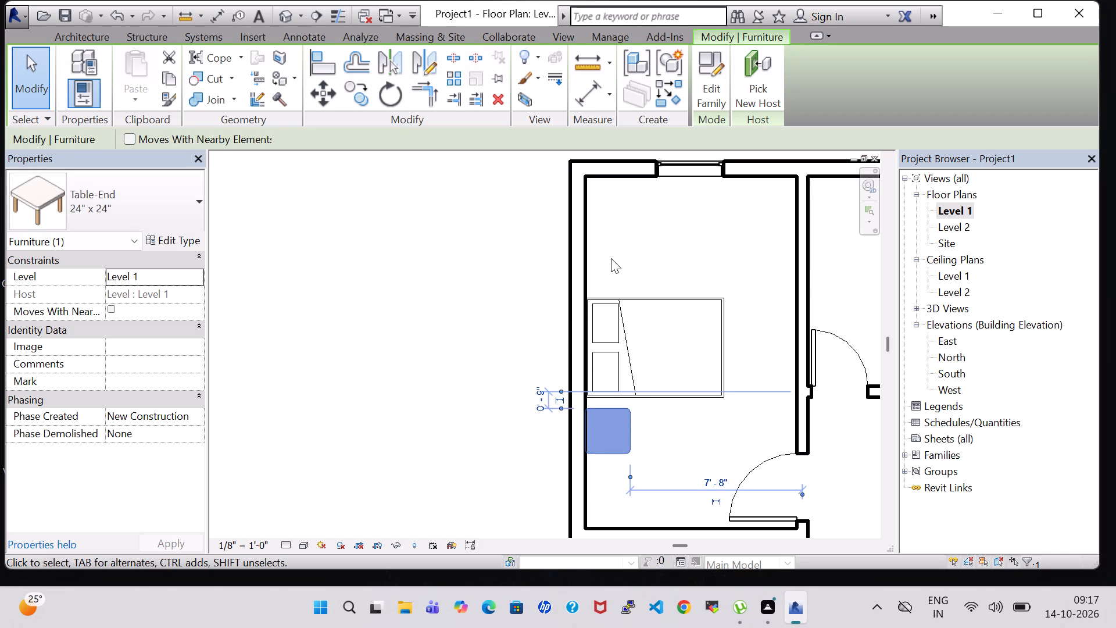
key(Up)
click(611, 258)
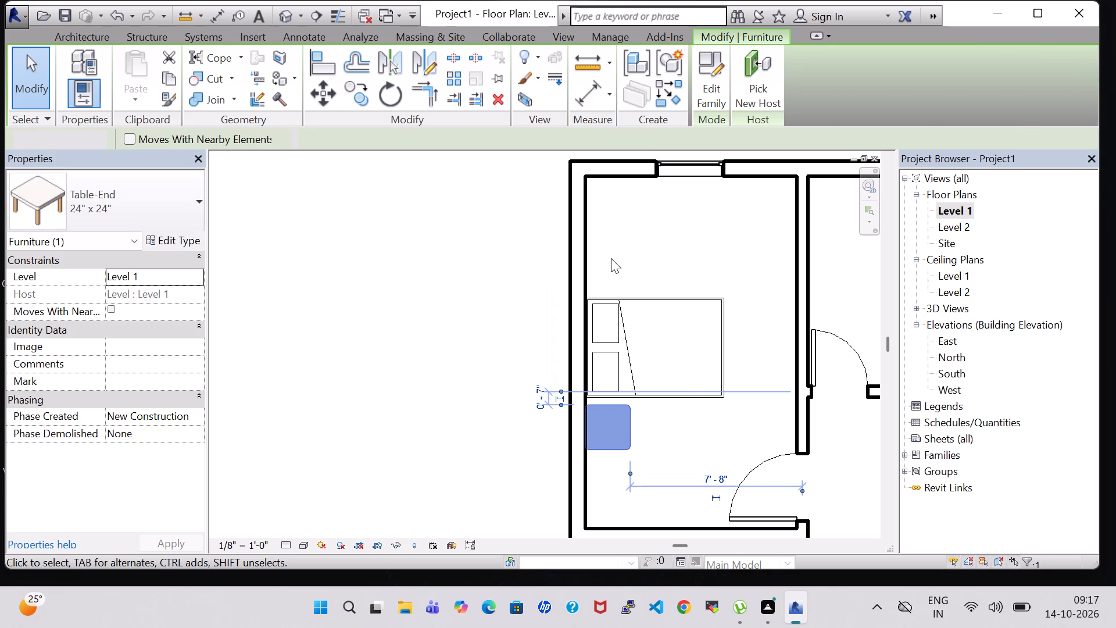
Load the Cabinet-File 3 Drawer.0001 family from the US Imperial Furniture Storage library.
click(173, 84)
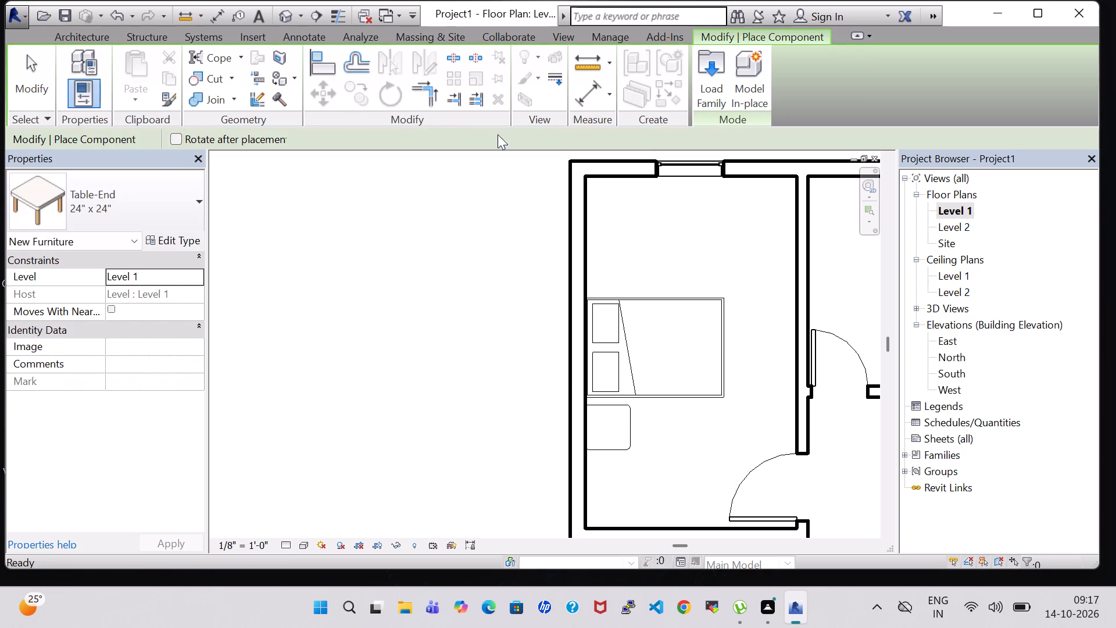
click(711, 77)
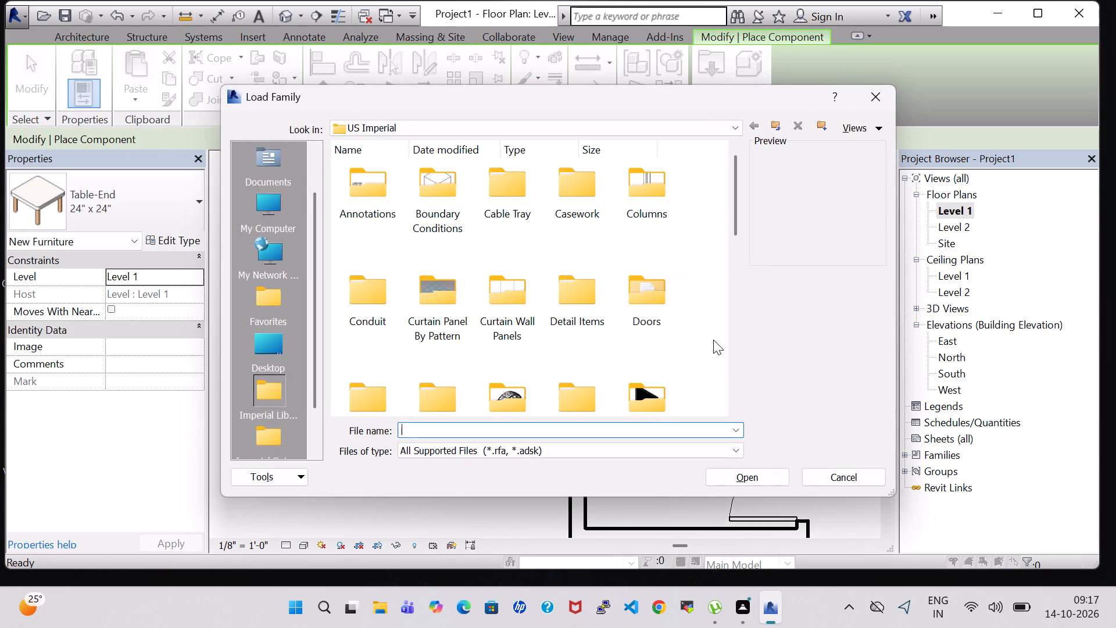
double_click(648, 403)
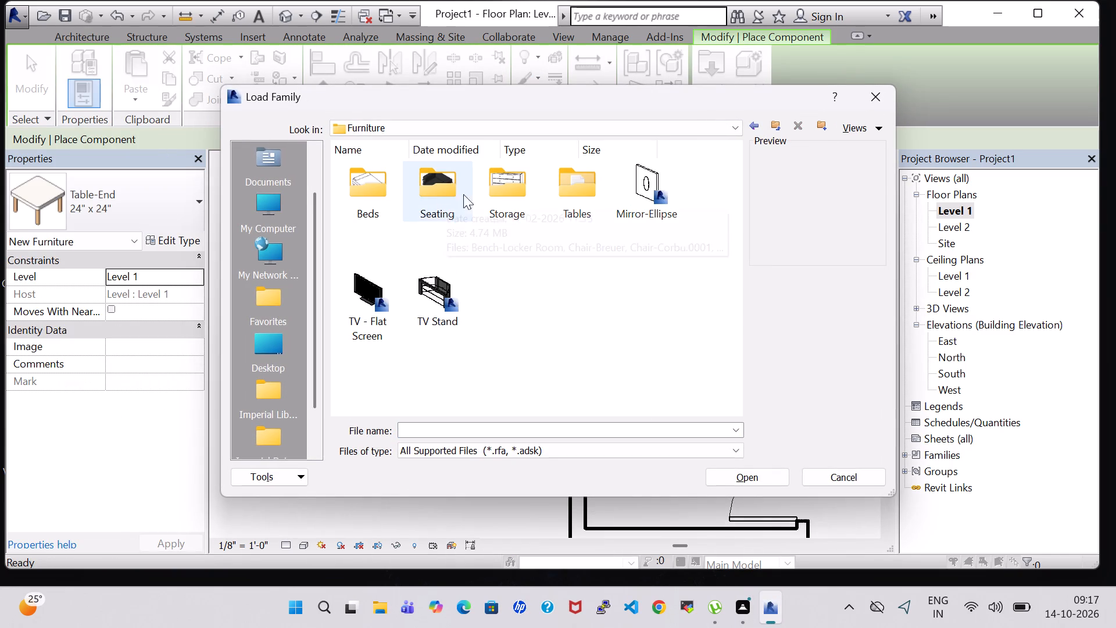
double_click(508, 183)
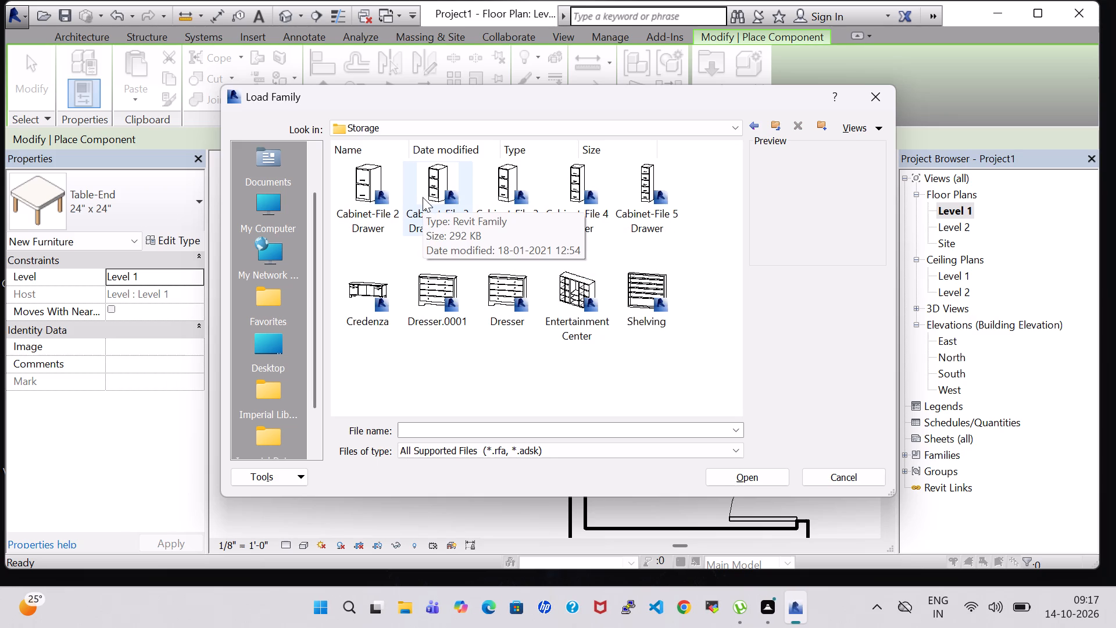
click(452, 291)
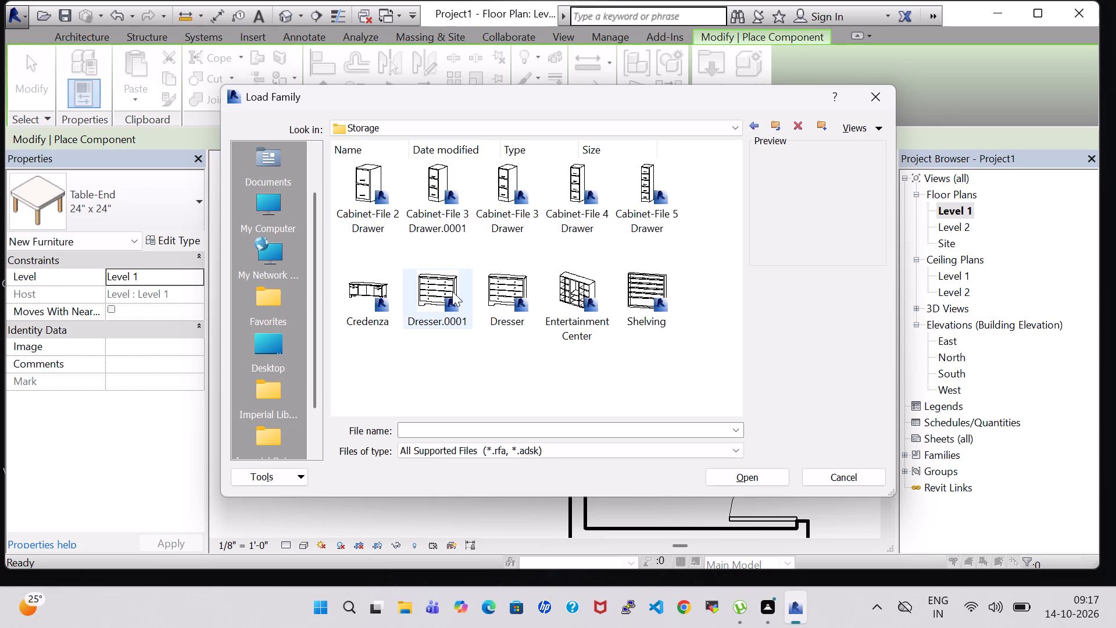
click(439, 184)
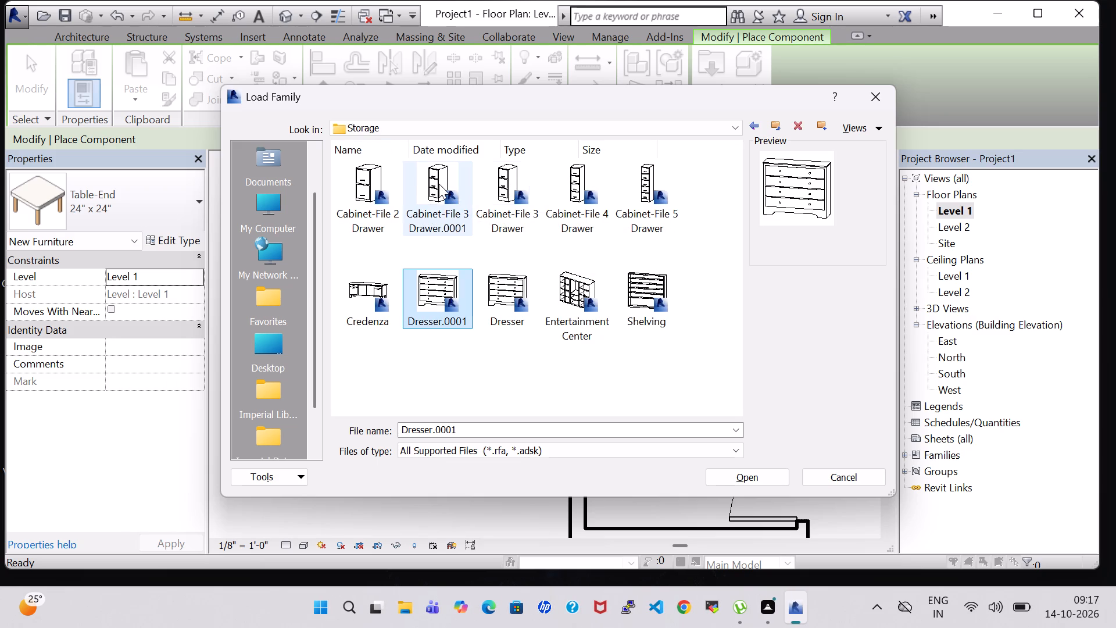
click(724, 469)
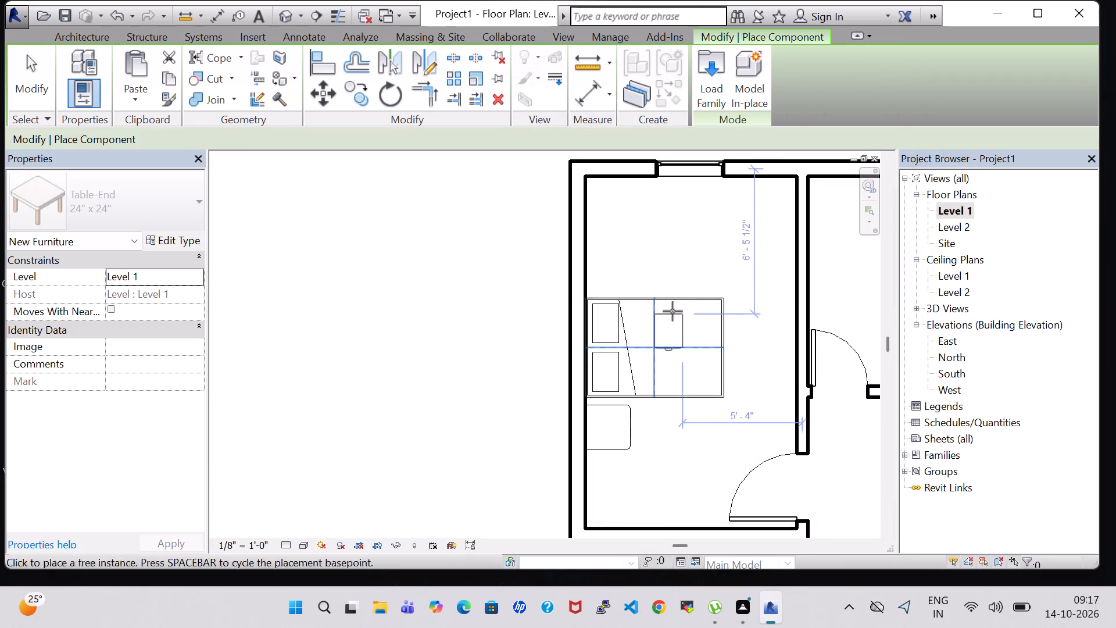
Place a 15" x 18" file cabinet against the top wall near the bedroom's upper-left corner, about 8' 0 1/2" from the right partition.
click(608, 193)
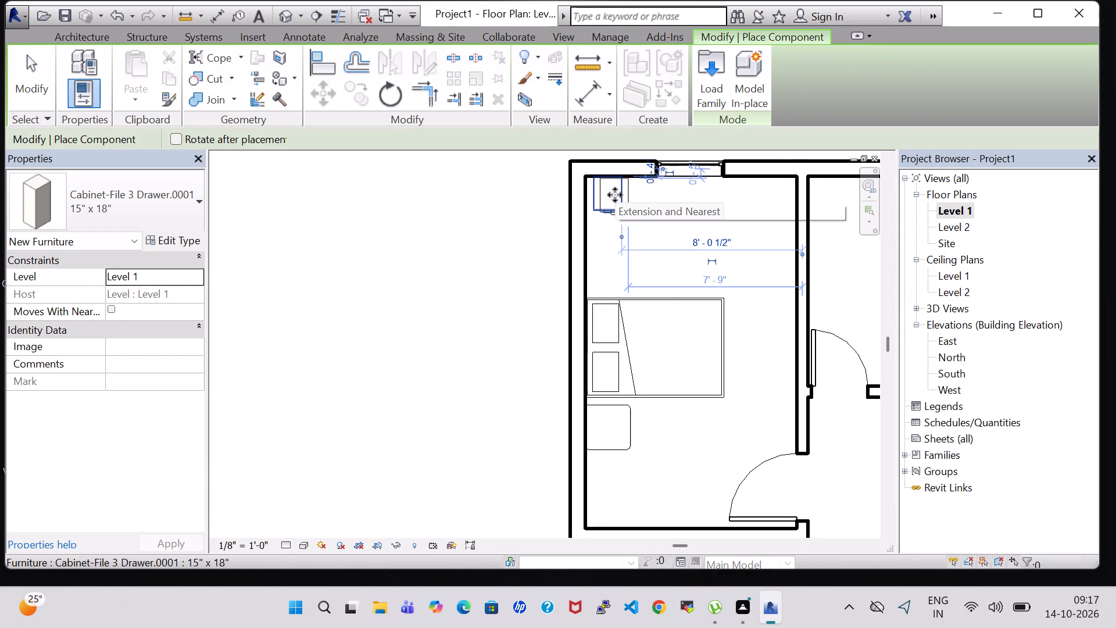
key(Escape)
key(Escape)
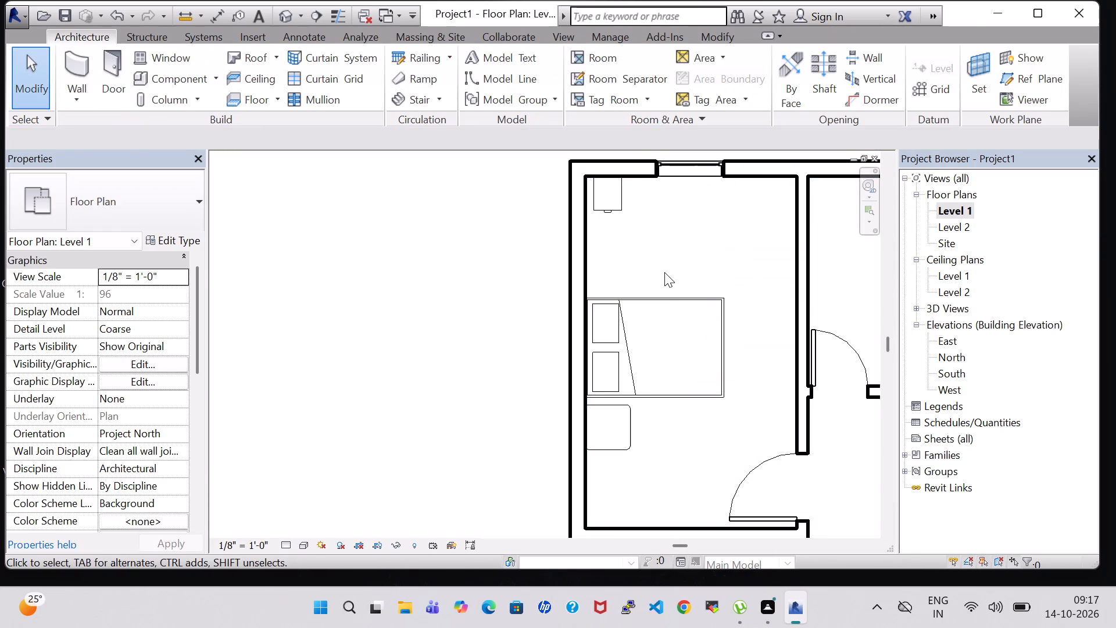
In the 3D view, nudge the end table beside the bed two increments farther from the bed along the left wall.
scroll(664, 272, down, 1)
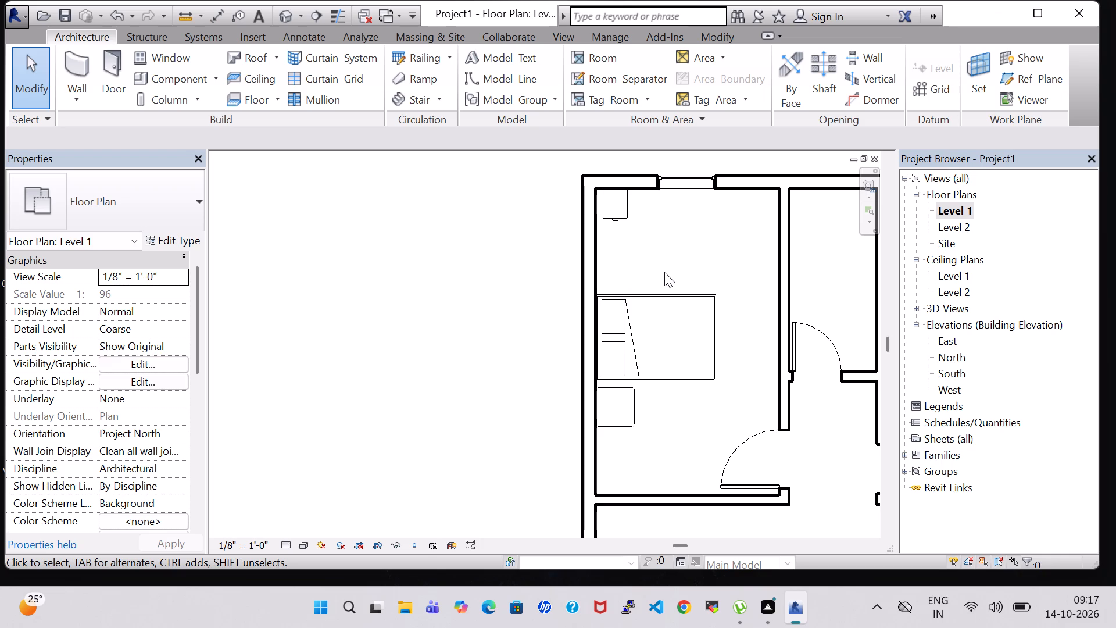
scroll(666, 272, down, 4)
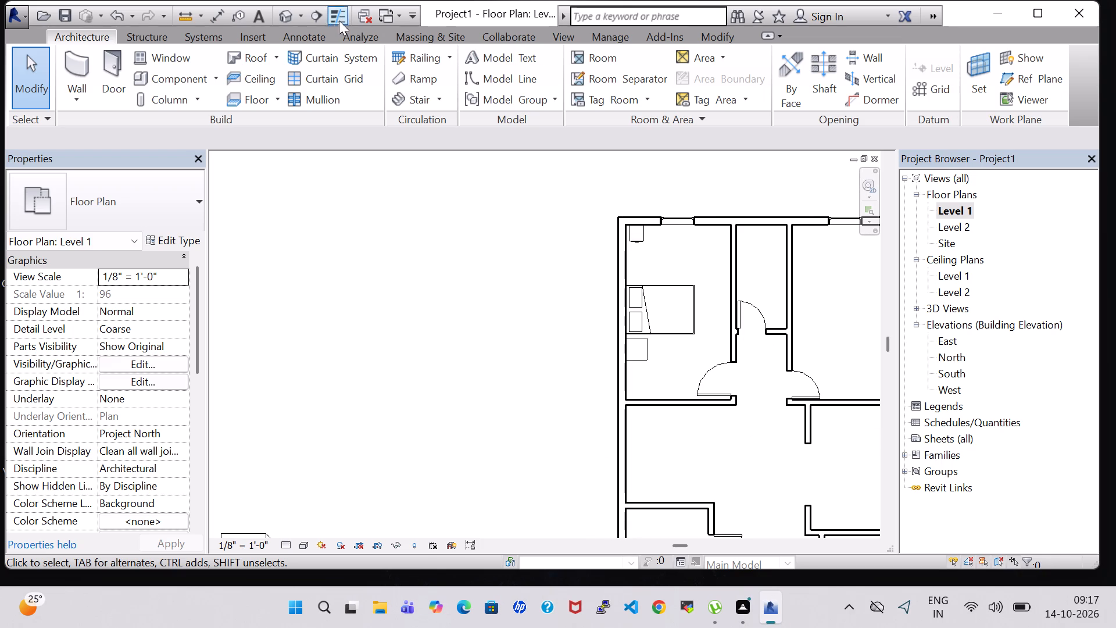
click(287, 13)
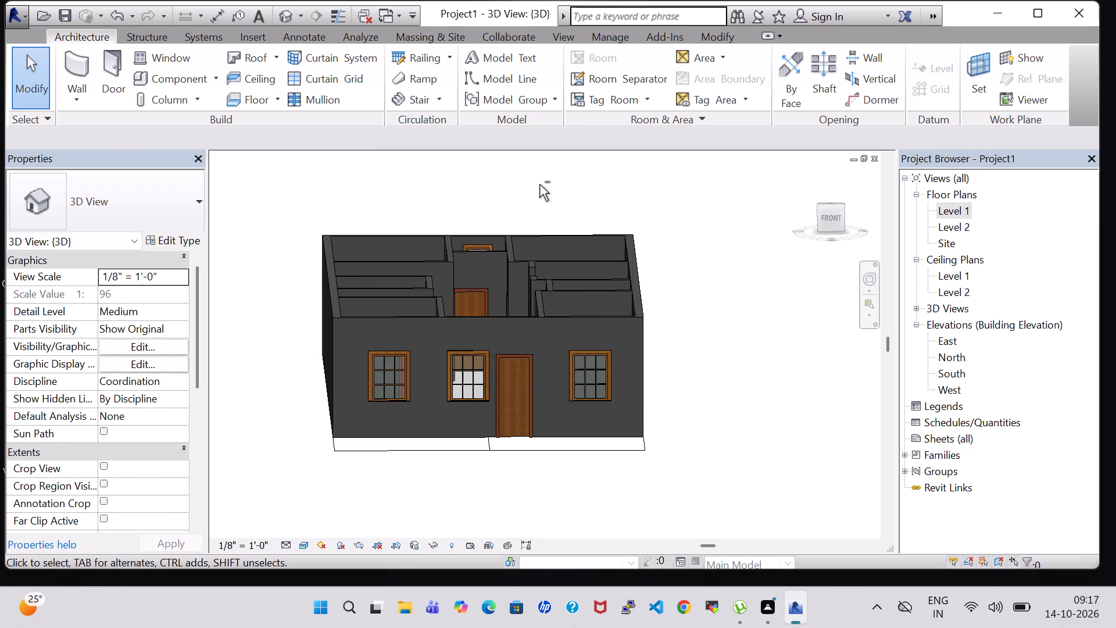
shift+middle_drag(539, 184, 554, 287)
middle_drag(666, 208, 636, 276)
shift+scroll(666, 208, up, 1)
middle_drag(673, 230, 688, 364)
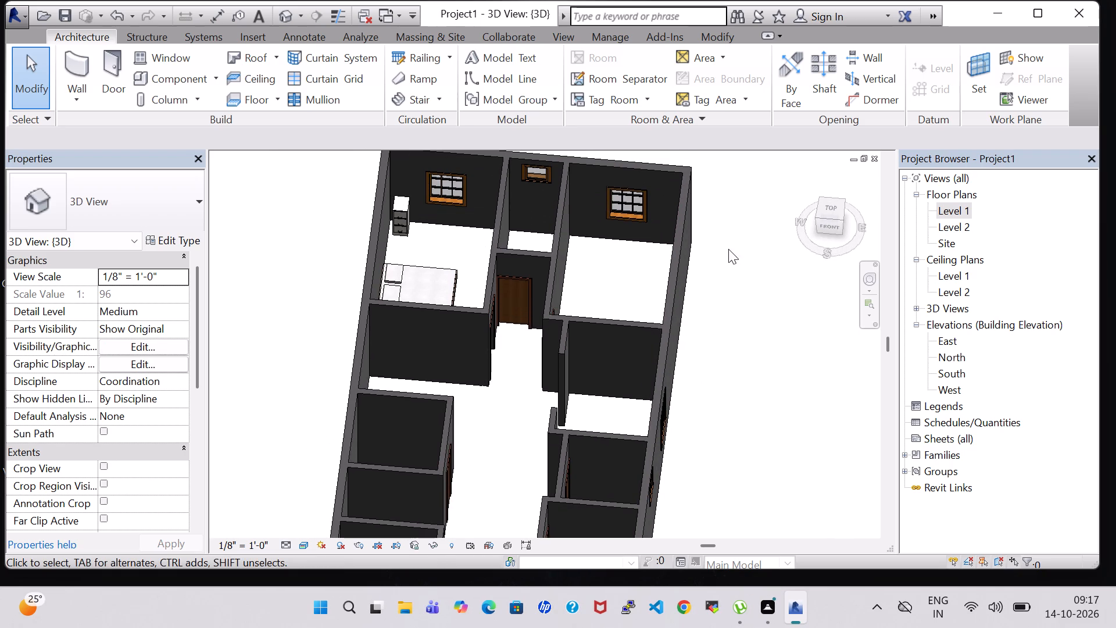
shift+middle_drag(728, 249, 729, 348)
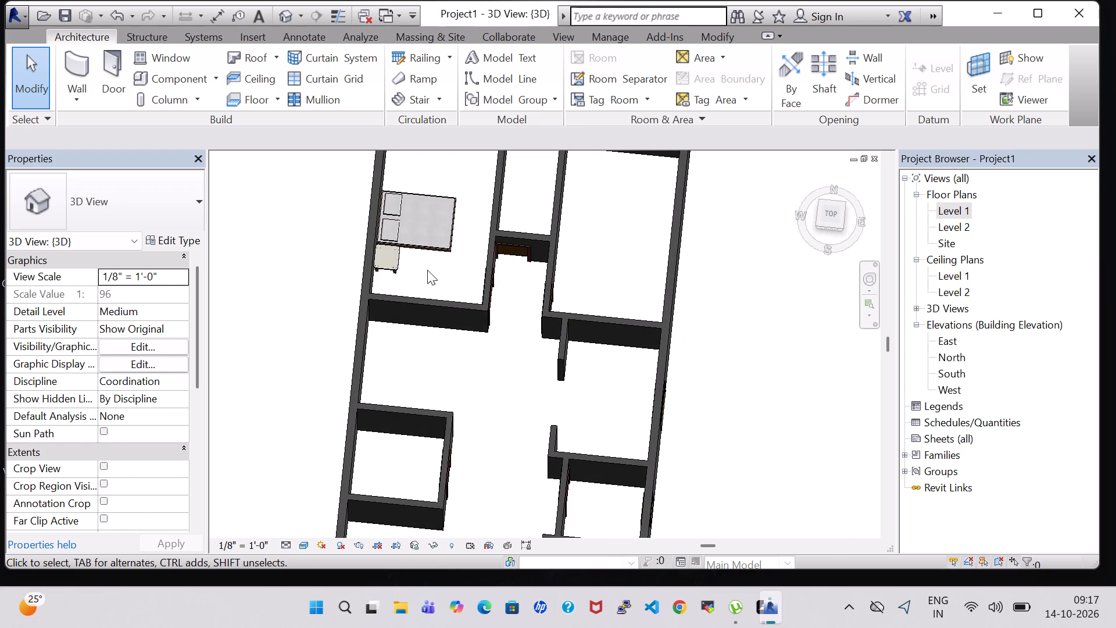
click(385, 262)
key(Down)
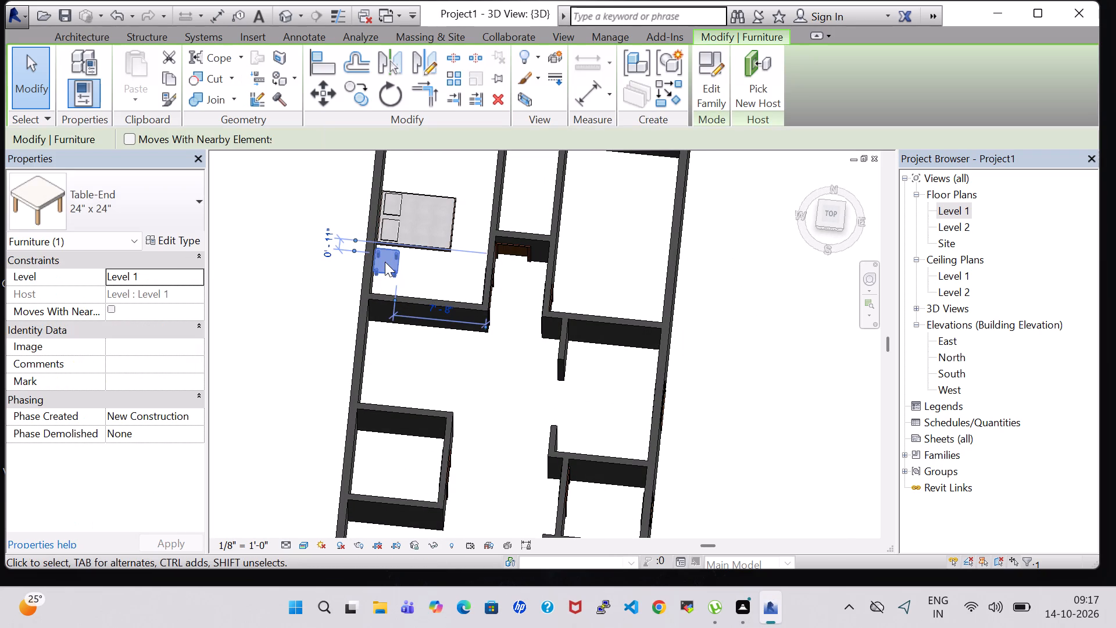
key(Down)
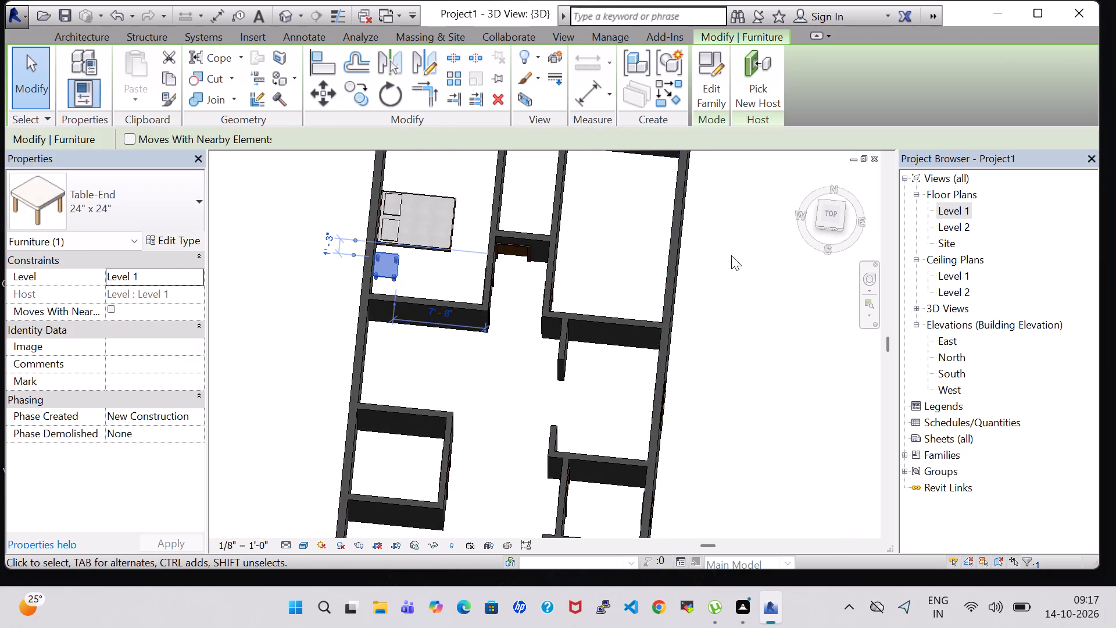
click(738, 258)
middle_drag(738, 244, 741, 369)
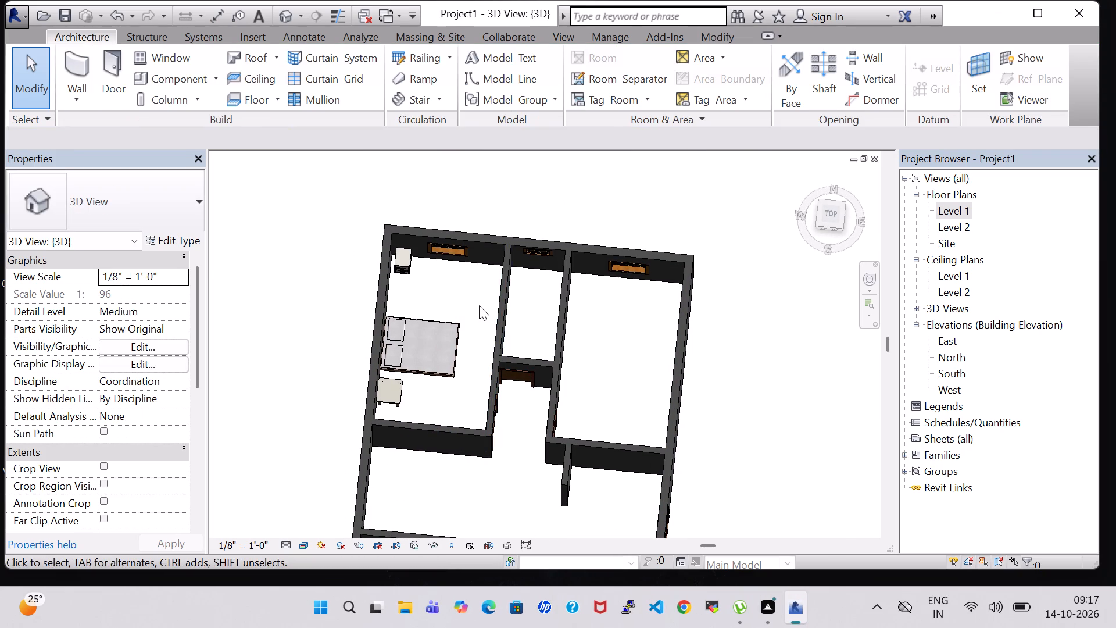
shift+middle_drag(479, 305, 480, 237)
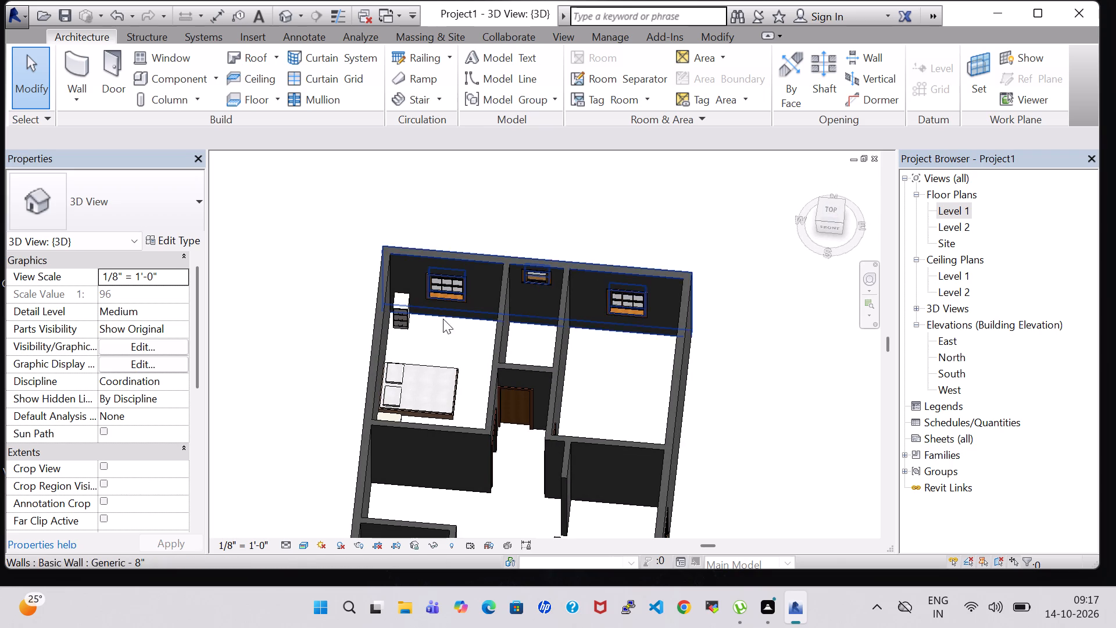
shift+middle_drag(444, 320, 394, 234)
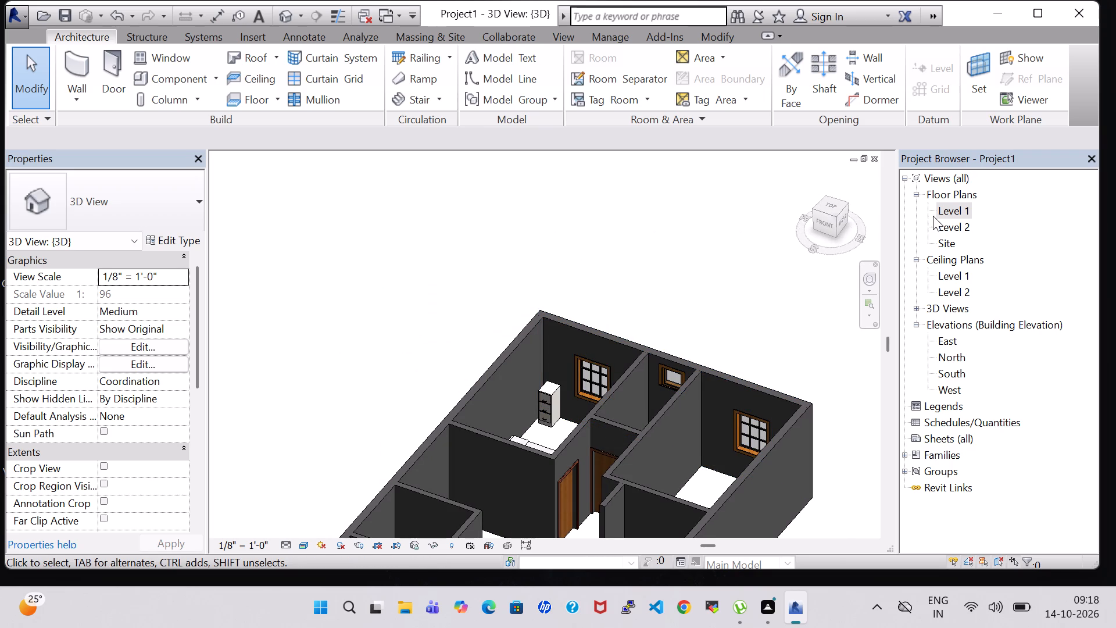
In the Level 1 floor plan, load the Tub-Free Standing-3D family from the US Imperial Plumbing Architectural Fixtures Bathtubs library.
double_click(966, 207)
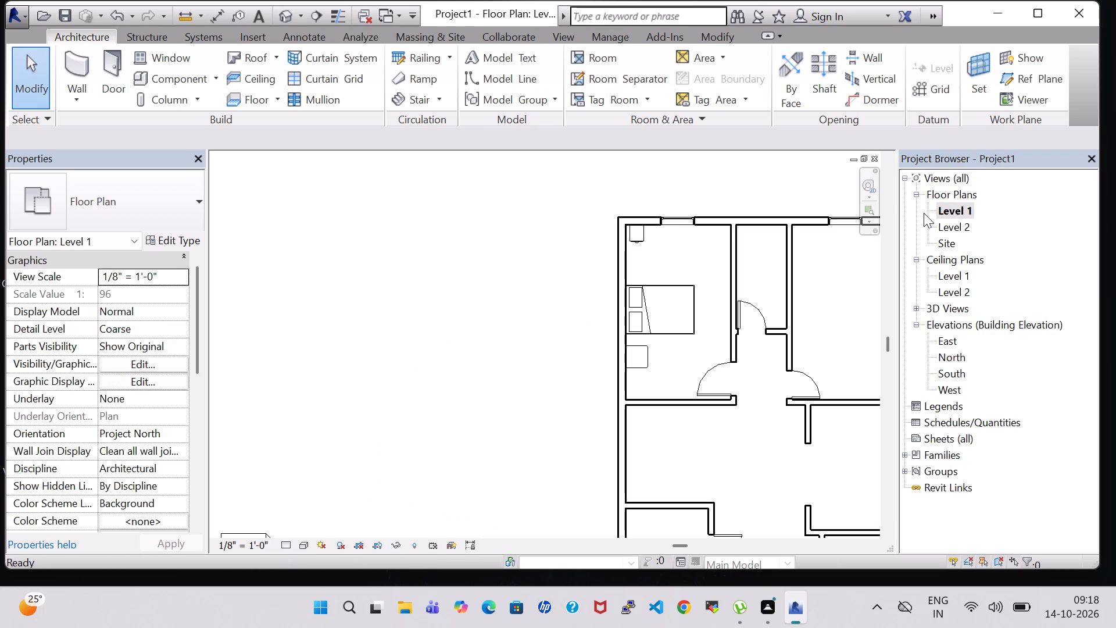
scroll(779, 330, down, 3)
middle_drag(761, 409, 717, 370)
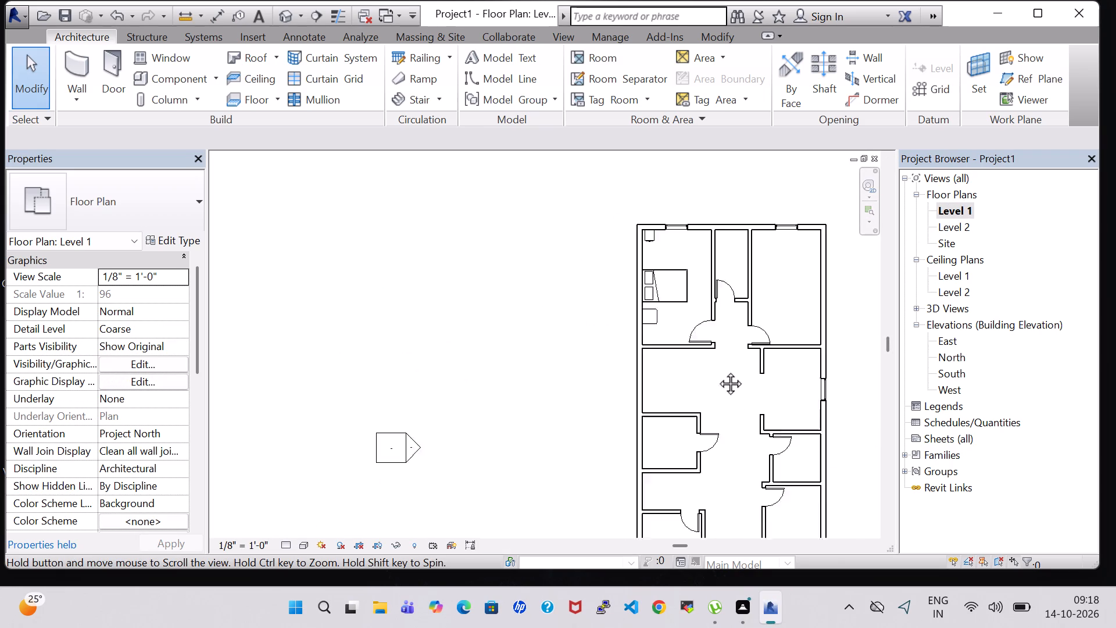
middle_drag(717, 370, 661, 328)
click(178, 77)
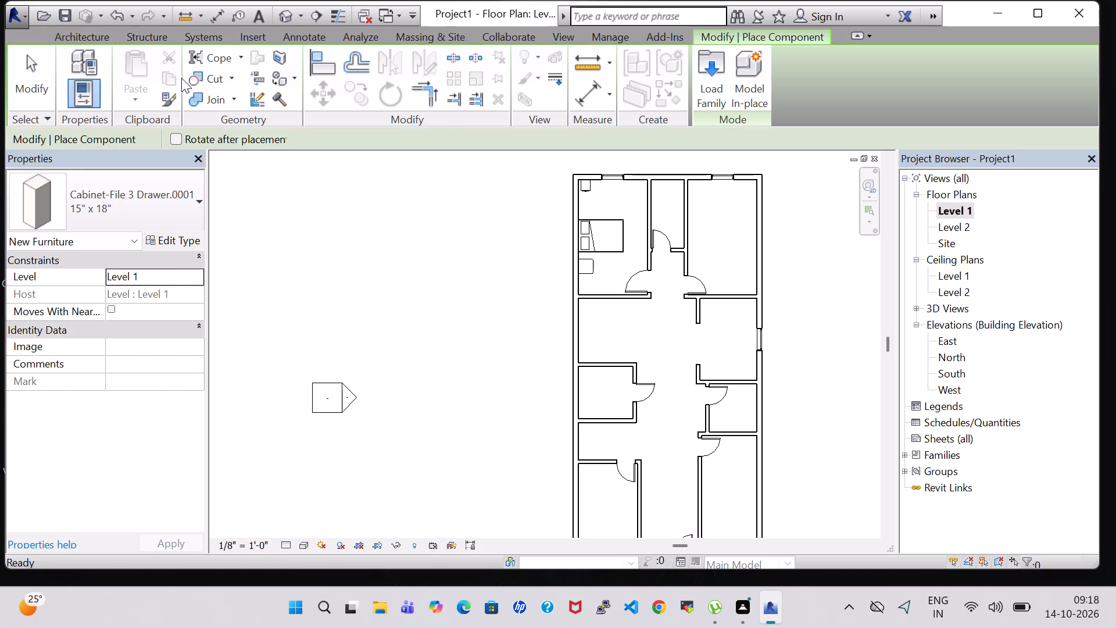
click(703, 83)
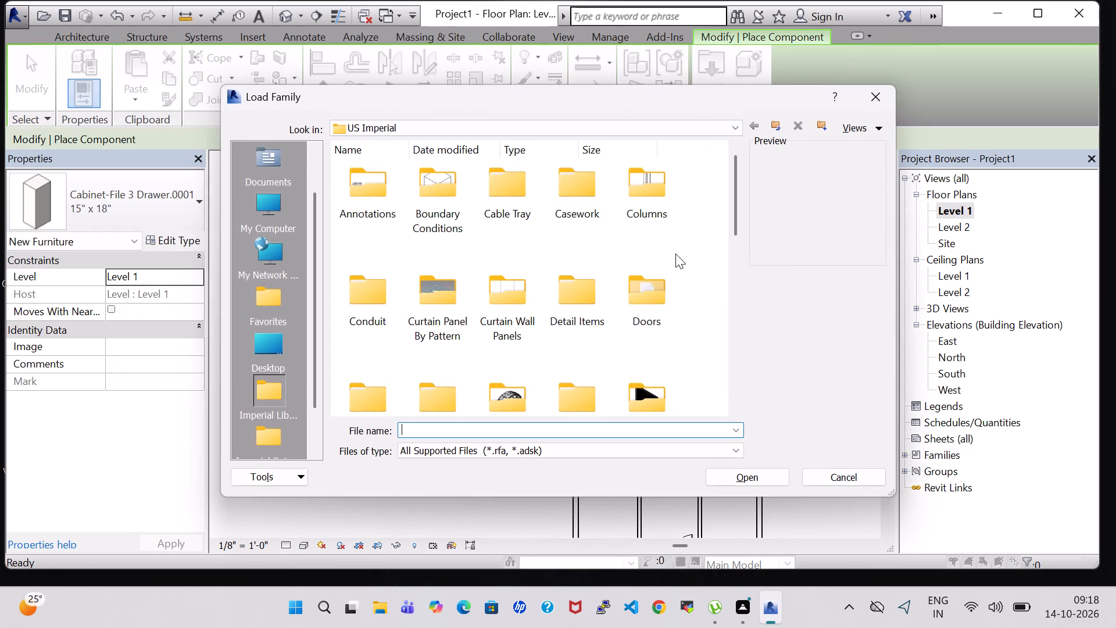
click(657, 292)
key(p)
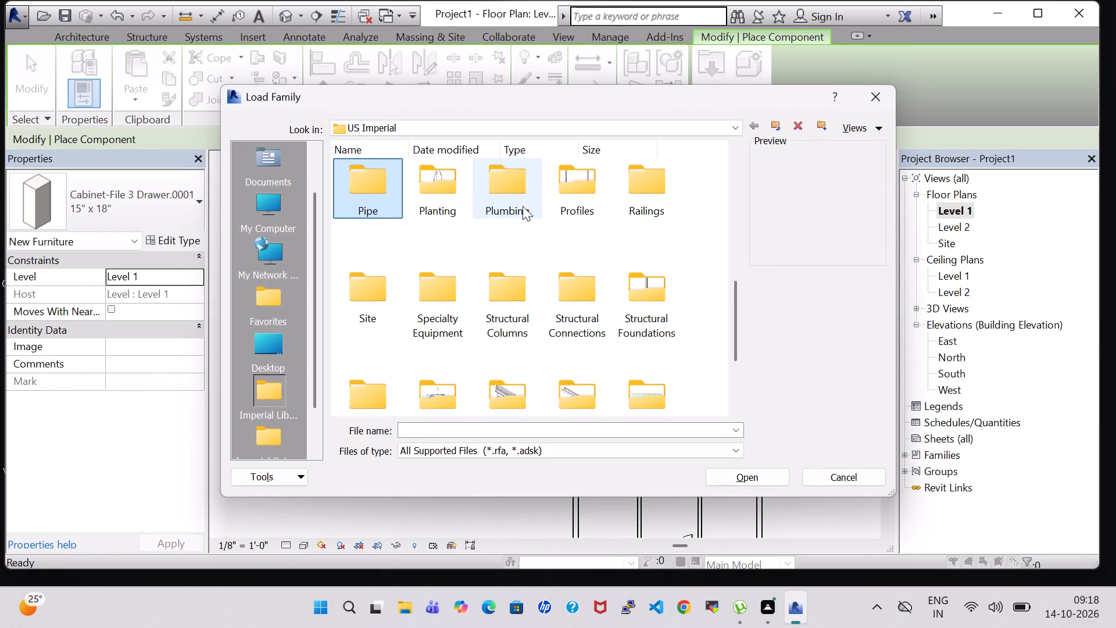
double_click(503, 197)
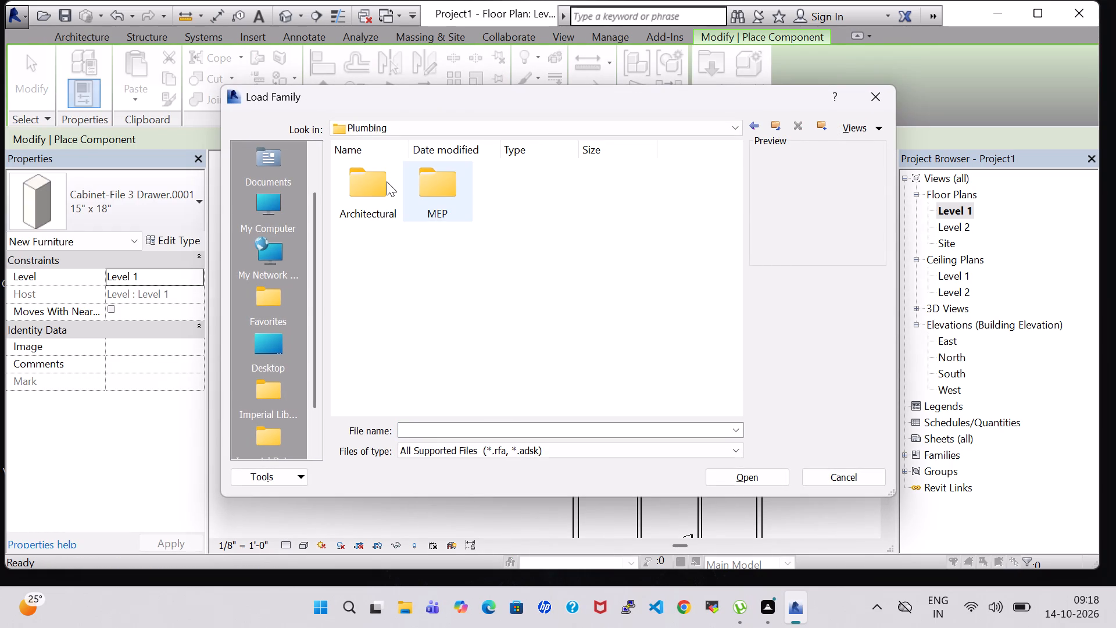
double_click(389, 181)
double_click(422, 192)
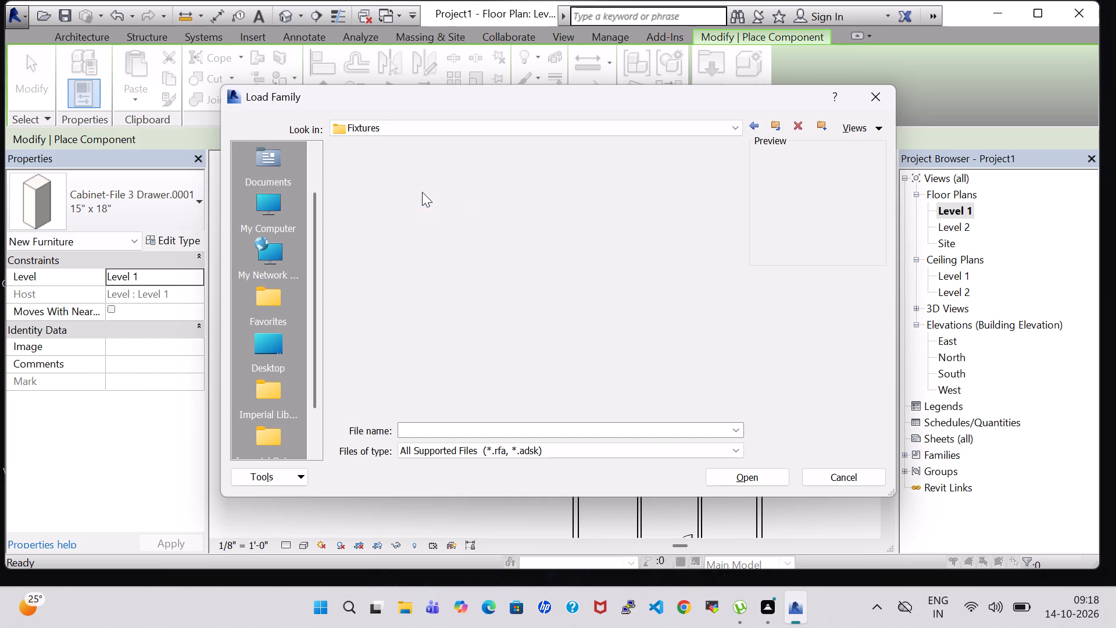
click(386, 195)
click(386, 195)
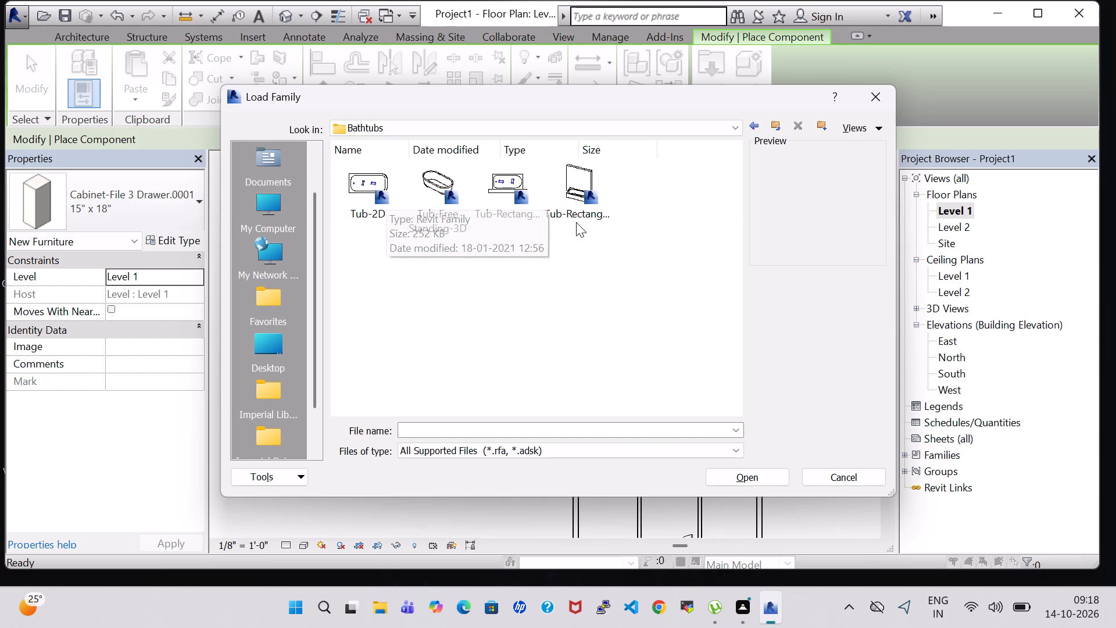
click(430, 188)
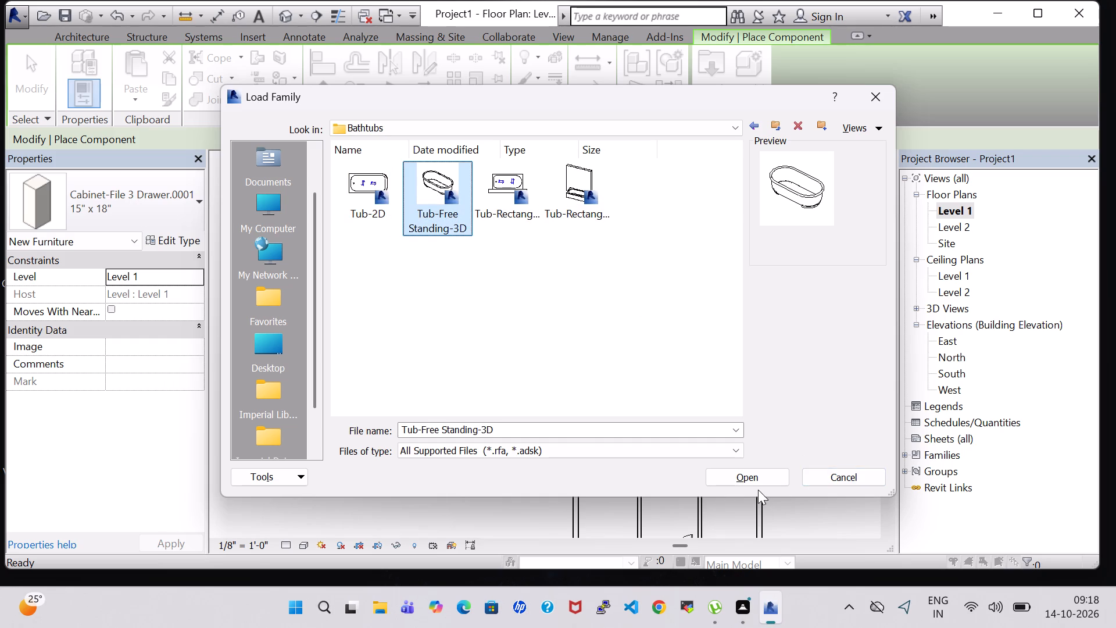
click(758, 480)
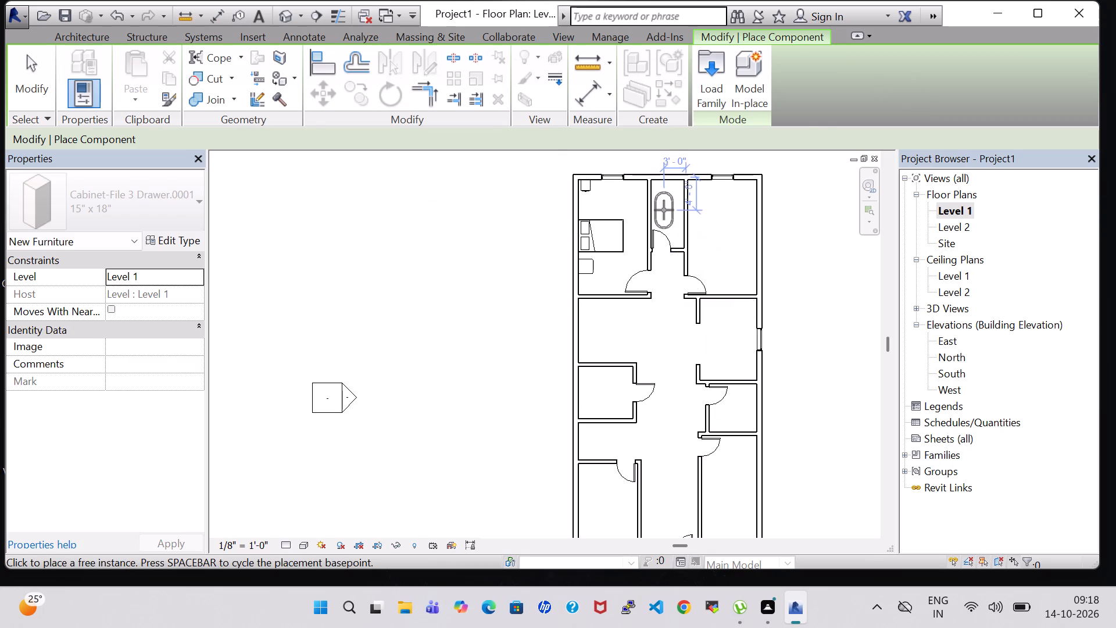
Place a 30" x 60" free-standing tub in the narrow top-middle bathroom, about 2' 9" from the right partition and 2' 11" from the top wall.
scroll(664, 210, up, 6)
middle_drag(666, 210, 656, 375)
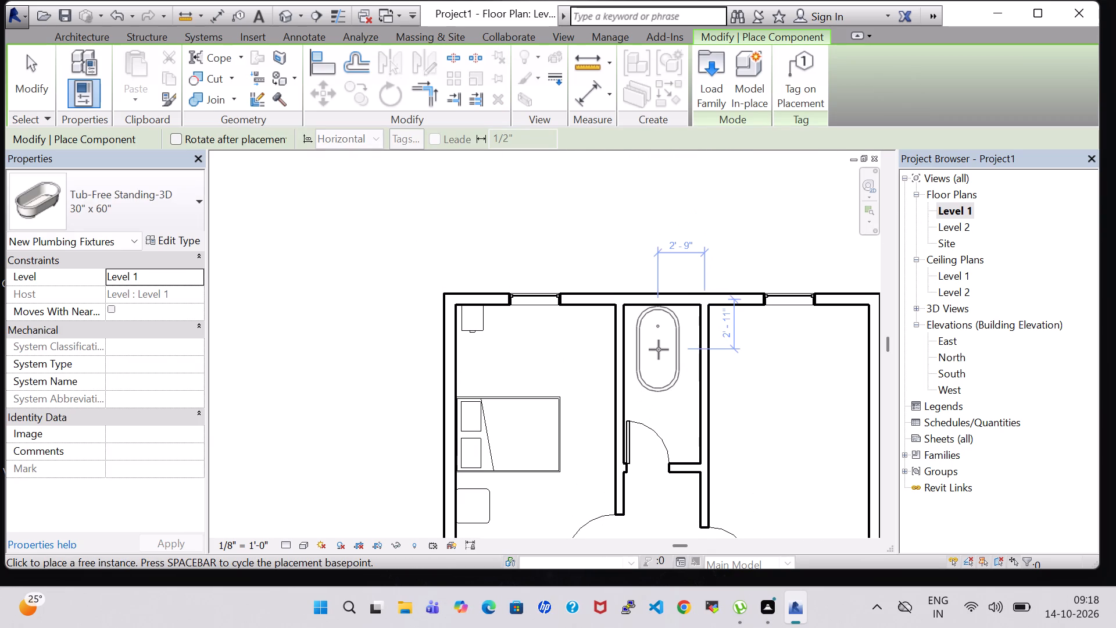
click(659, 349)
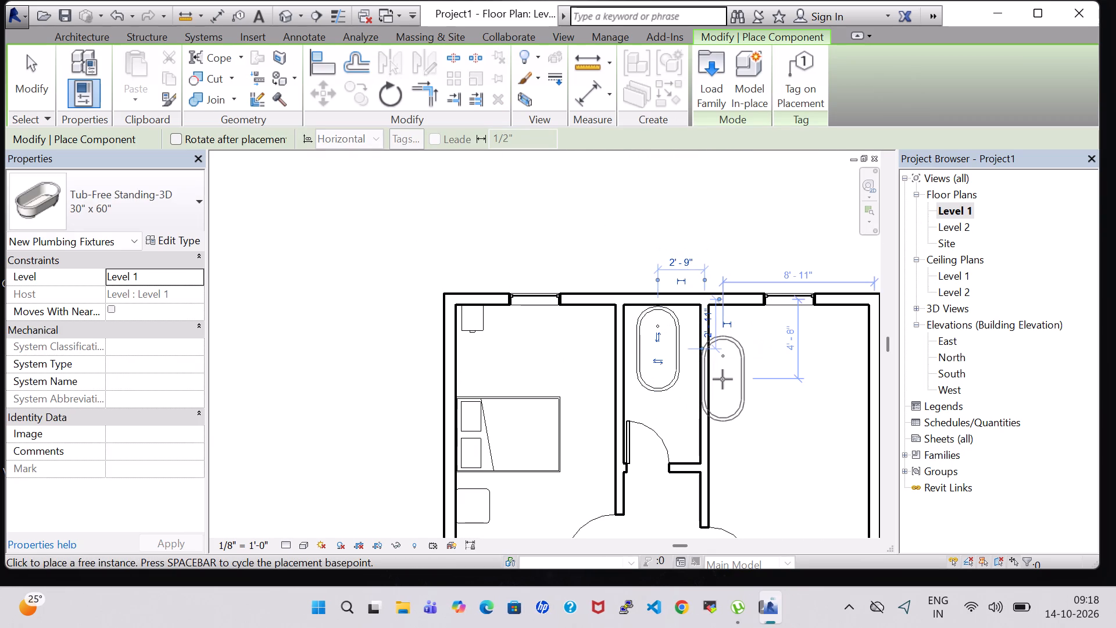
key(Escape)
key(Escape)
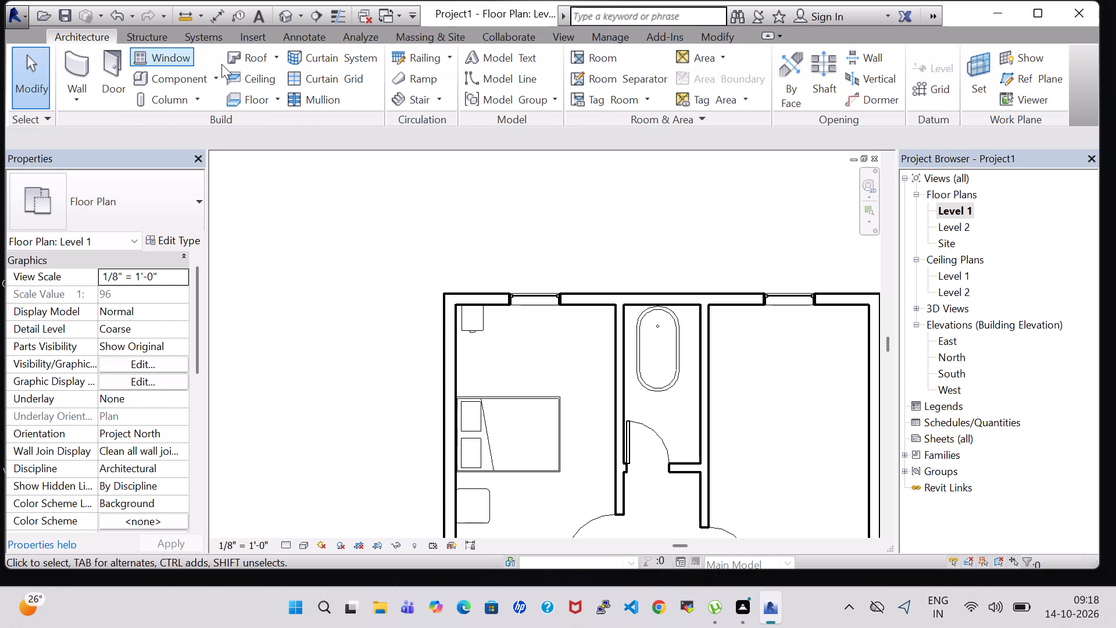
Load the Toilet-Domestic-3D family from the US Imperial Plumbing Architectural Fixtures Water Closets library.
click(177, 85)
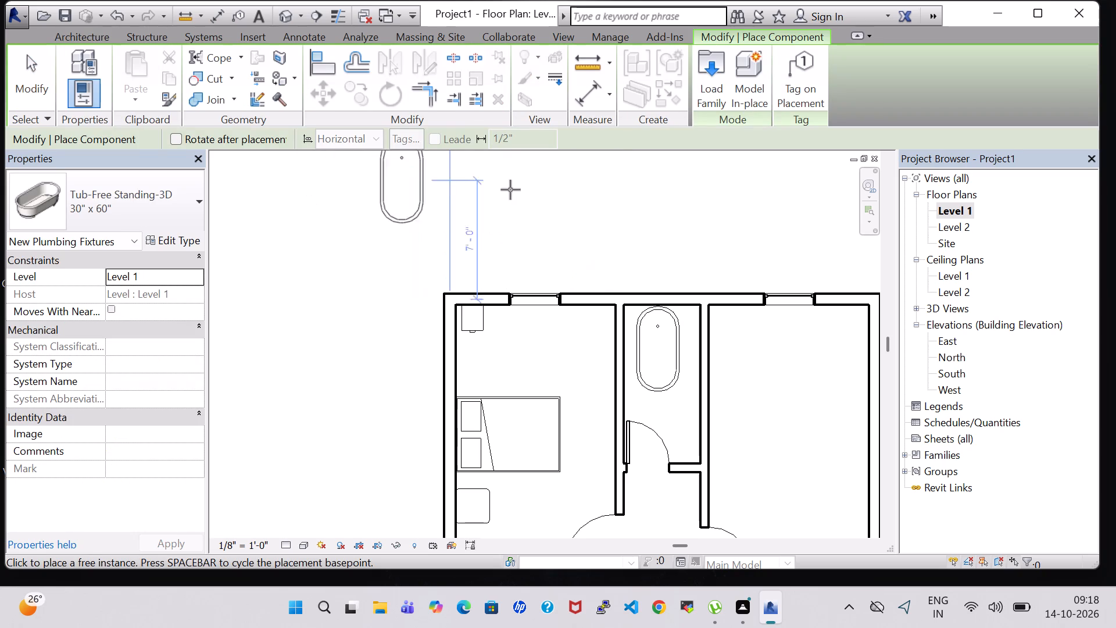
click(709, 69)
click(660, 290)
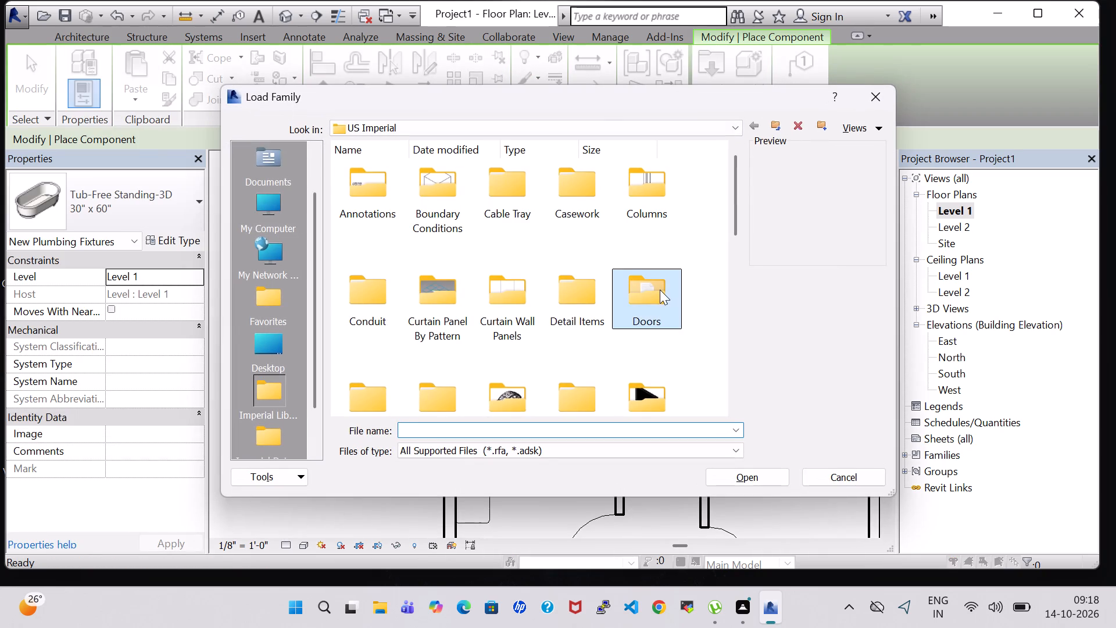
key(p)
double_click(514, 182)
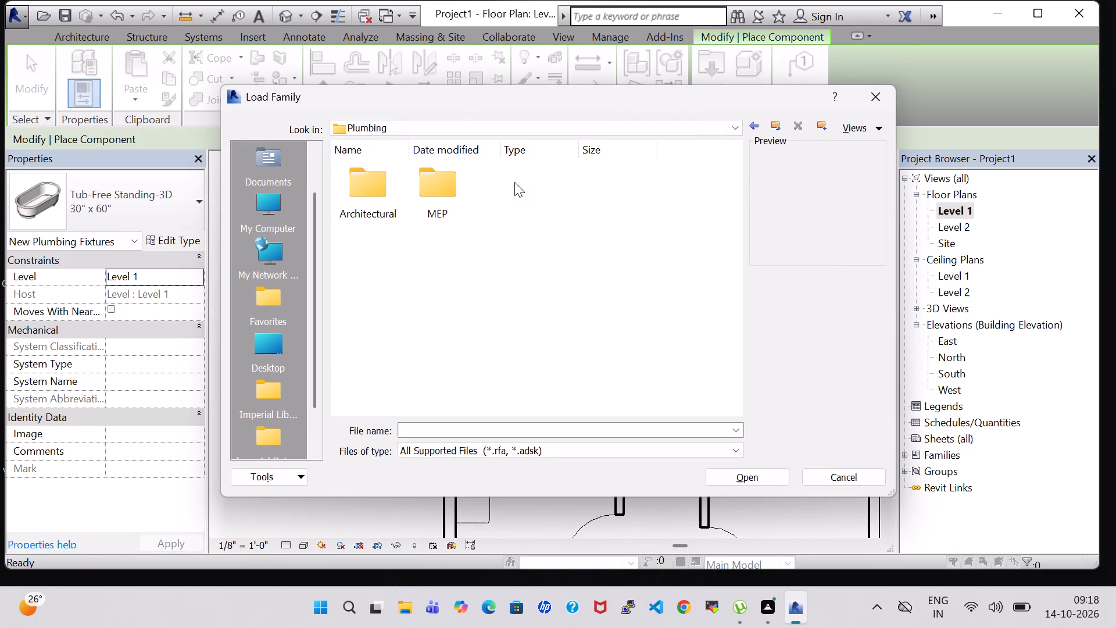
double_click(382, 188)
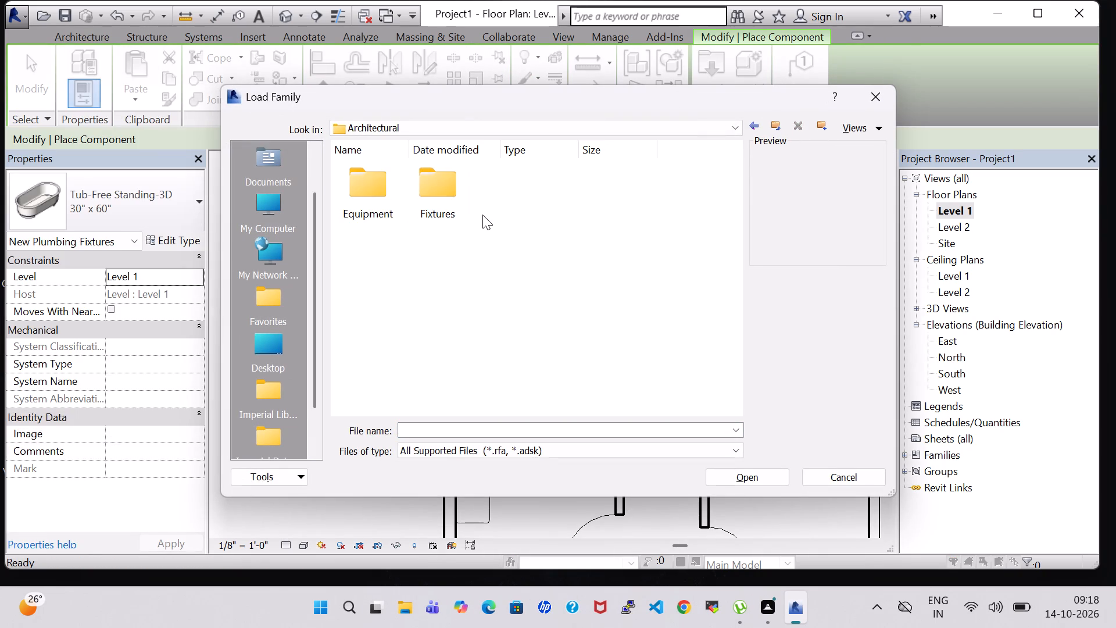
double_click(427, 197)
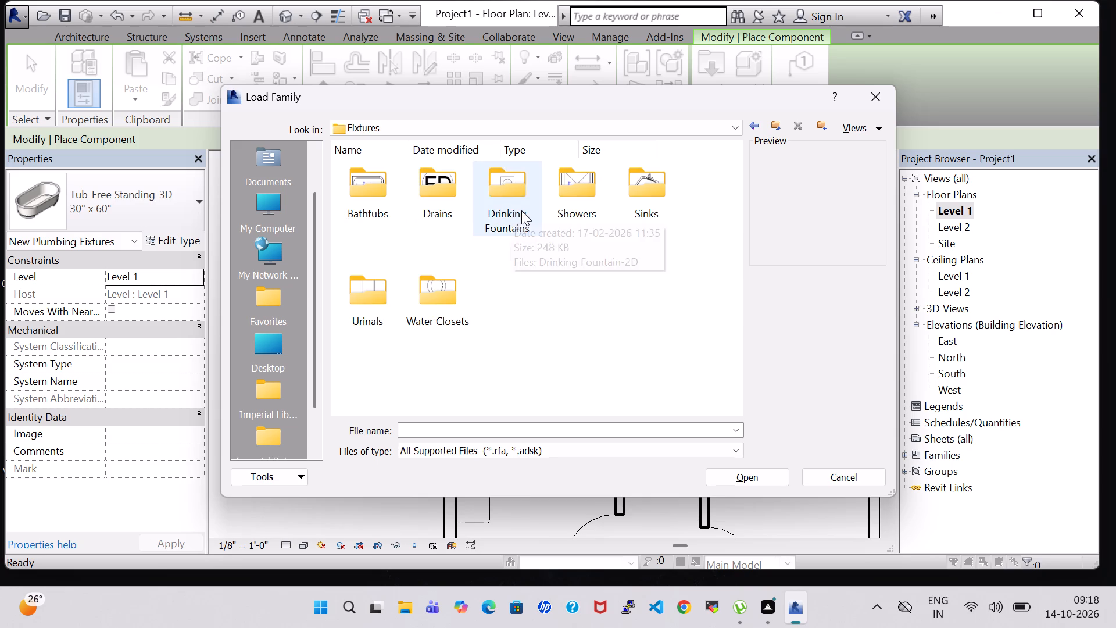
double_click(451, 302)
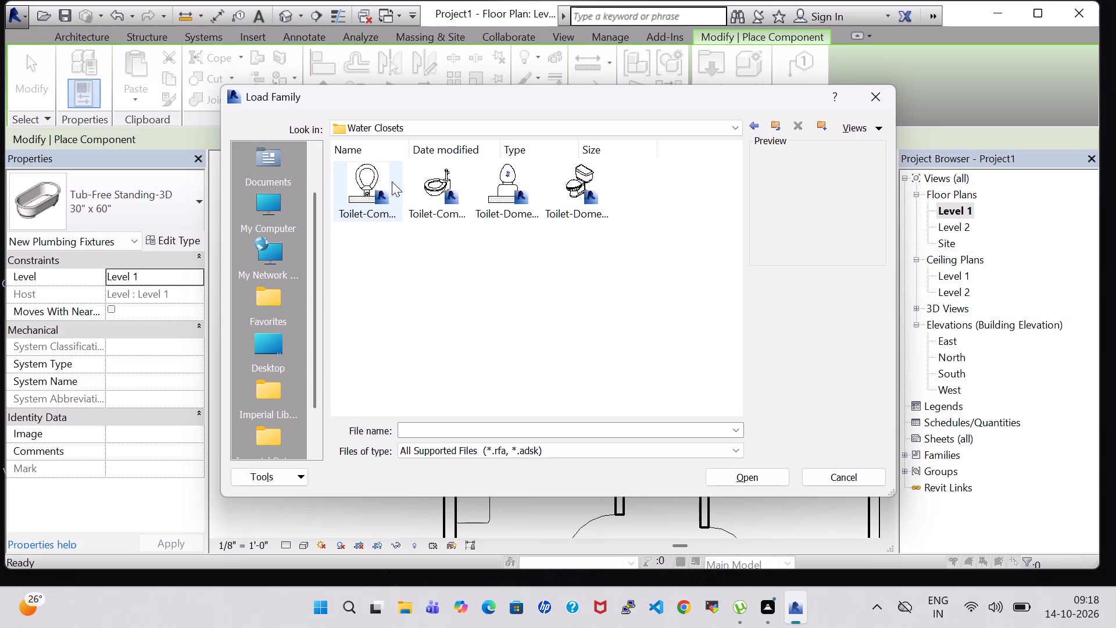
click(589, 202)
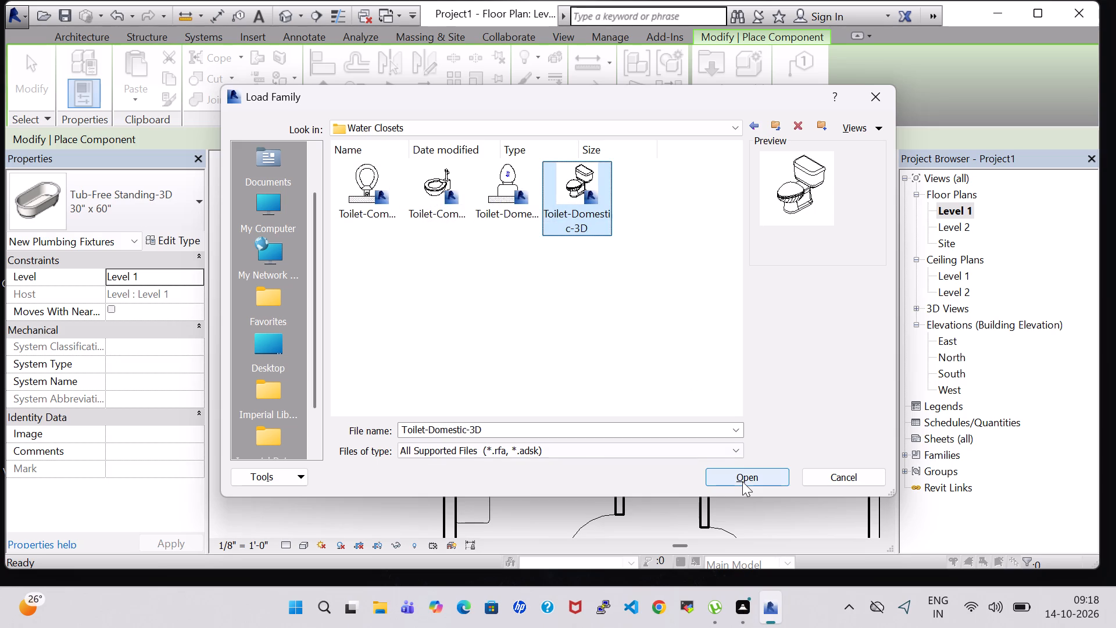
click(742, 479)
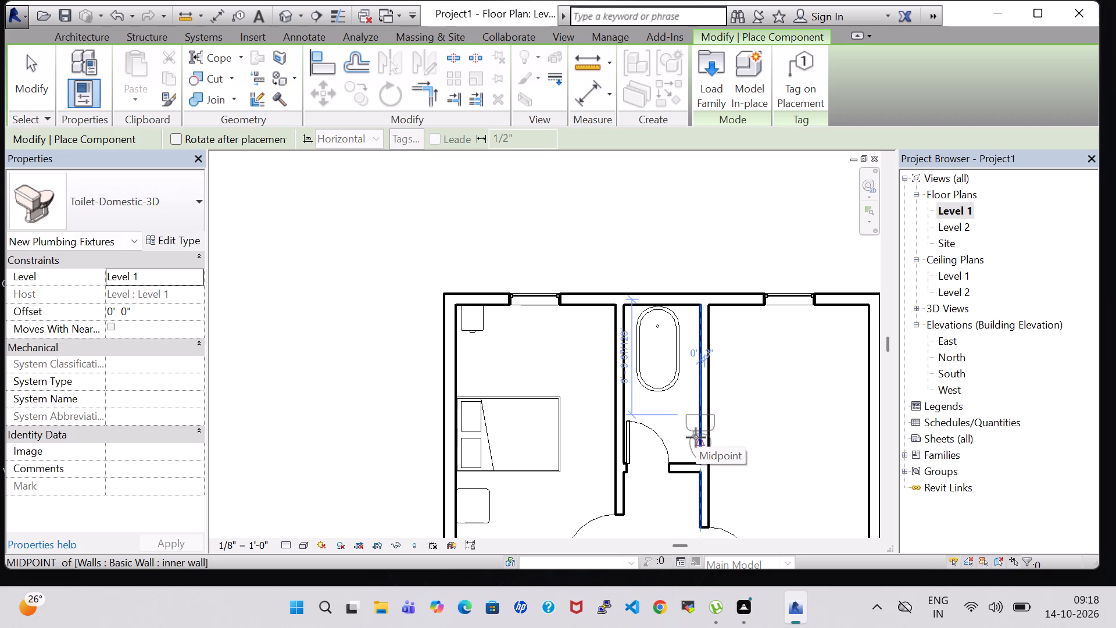
Place the toilet below the tub, rotated with its tank against the bathroom's right partition, about 3' 7" from the lower partition.
key(space)
key(space)
key(space)
key(space)
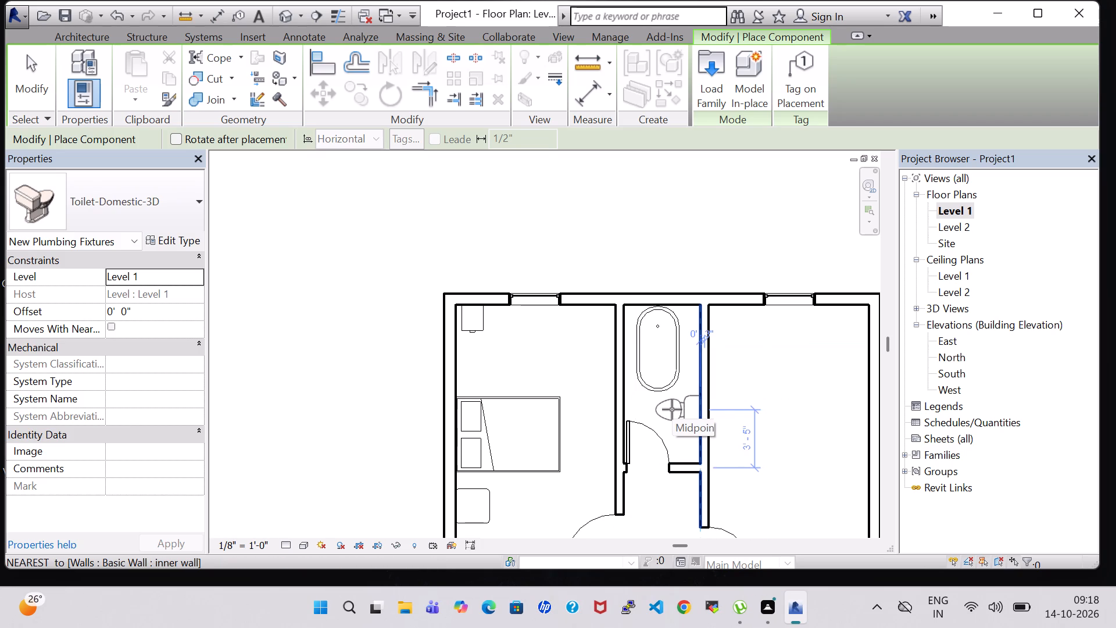
scroll(672, 409, up, 6)
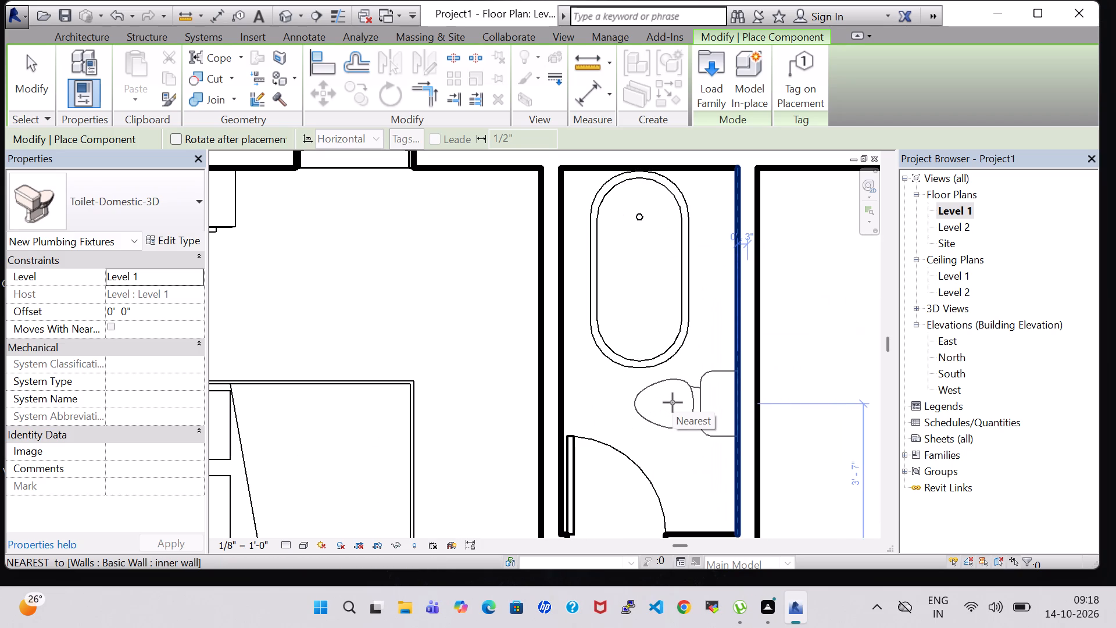
click(673, 402)
key(Escape)
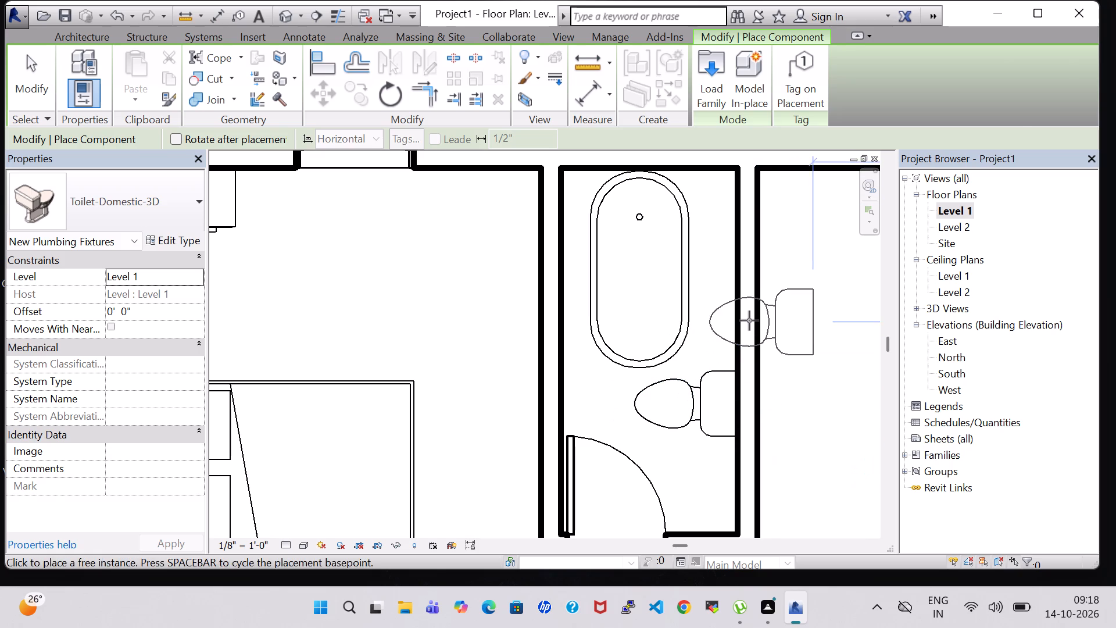
key(Escape)
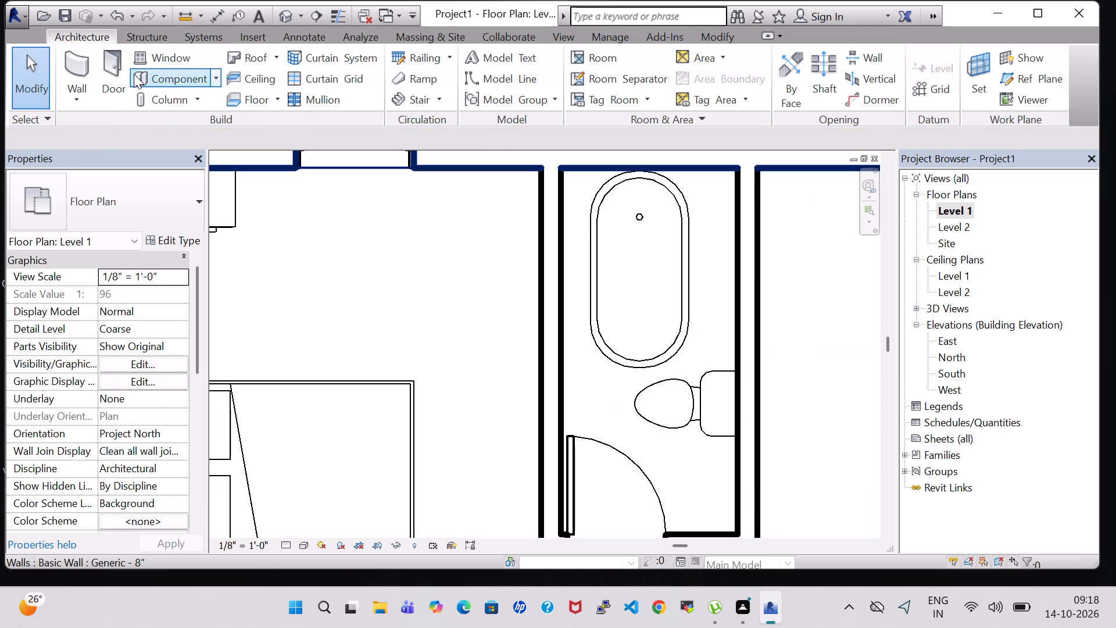
Load the Sink Vanity-Square family from the US Imperial Plumbing Architectural Fixtures Sinks library.
click(147, 84)
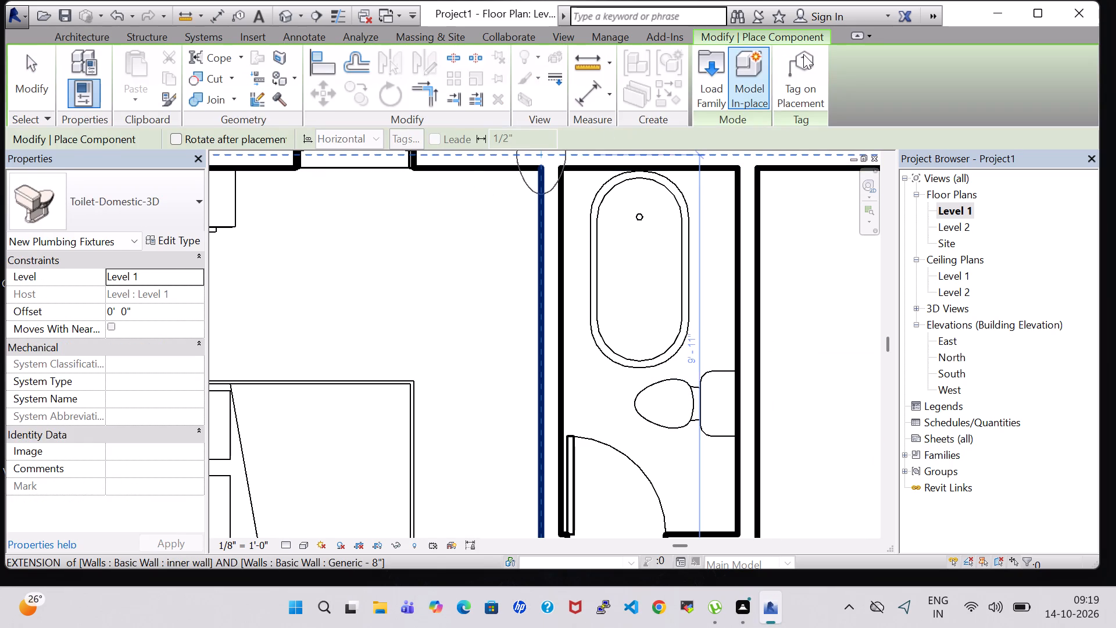
click(703, 70)
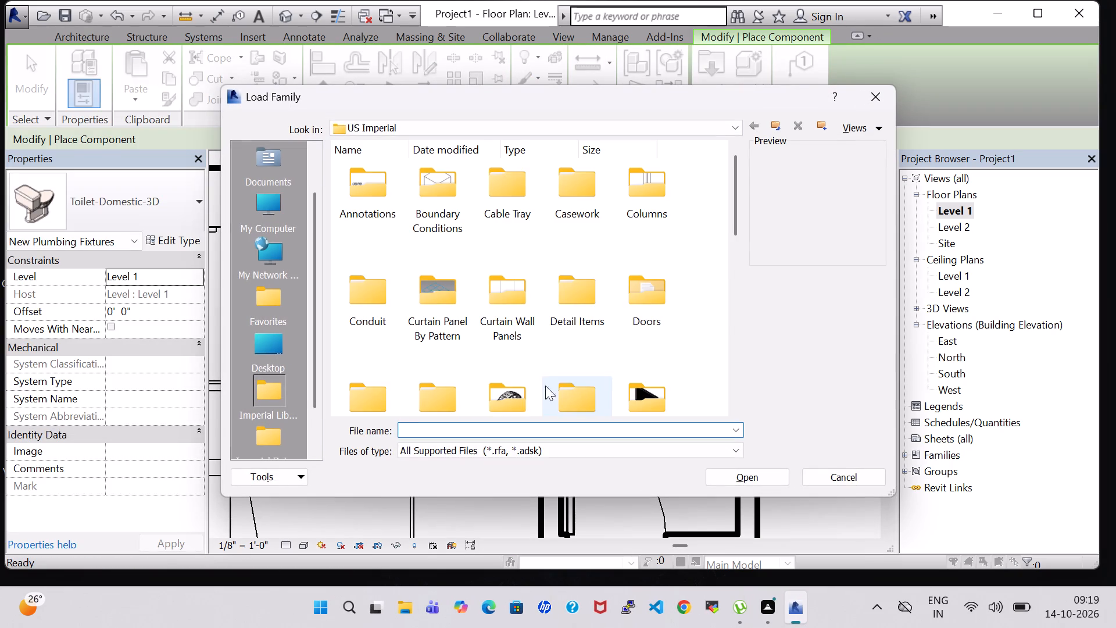
click(573, 380)
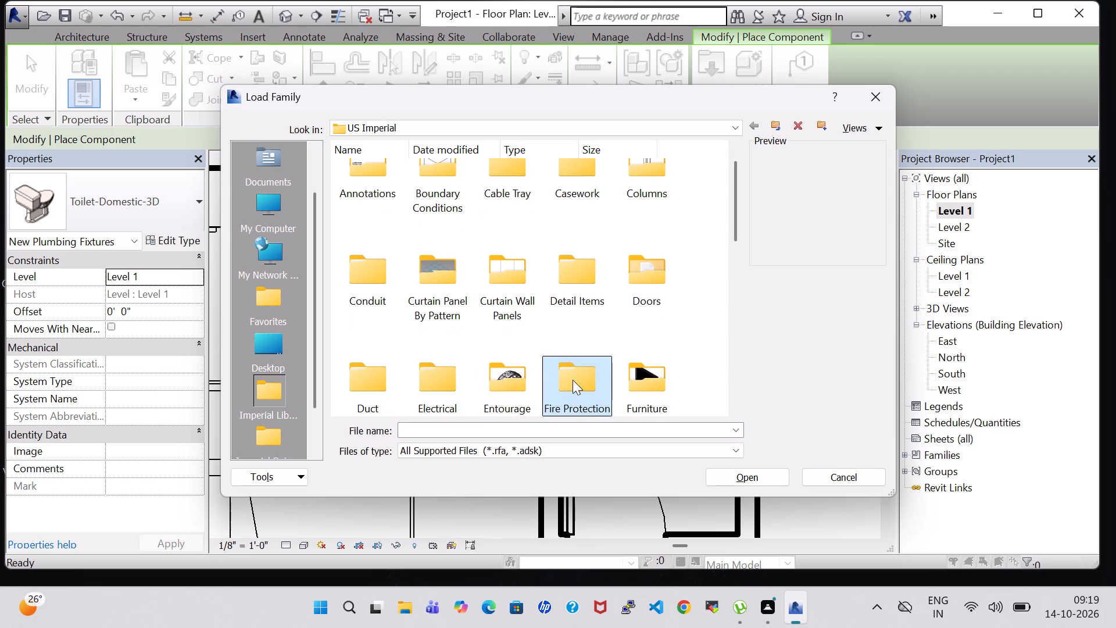
key(p)
double_click(496, 198)
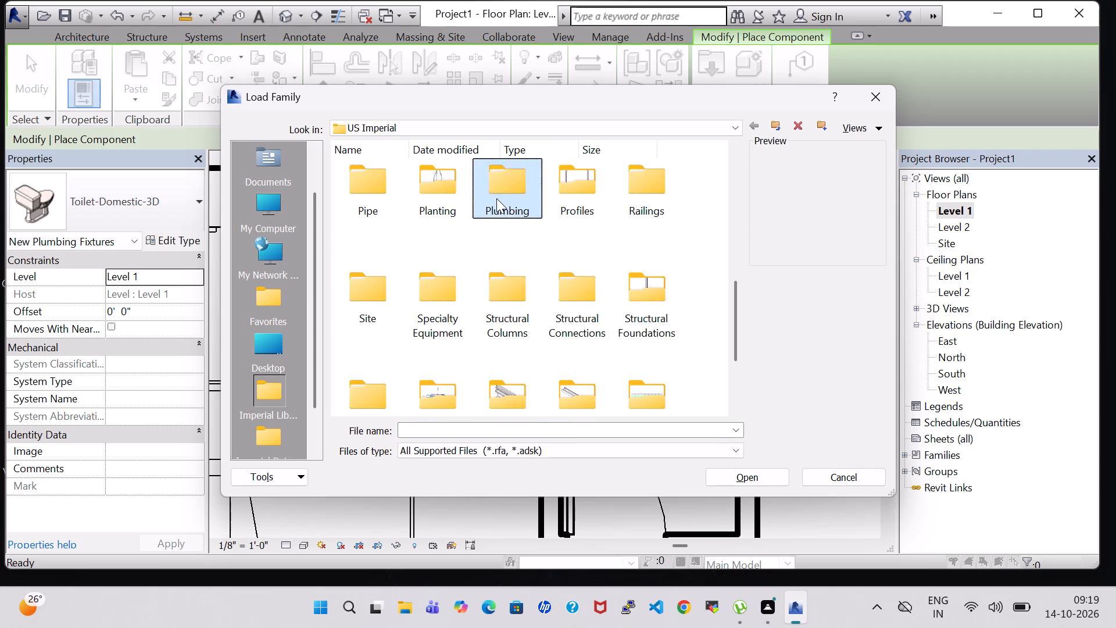
double_click(373, 190)
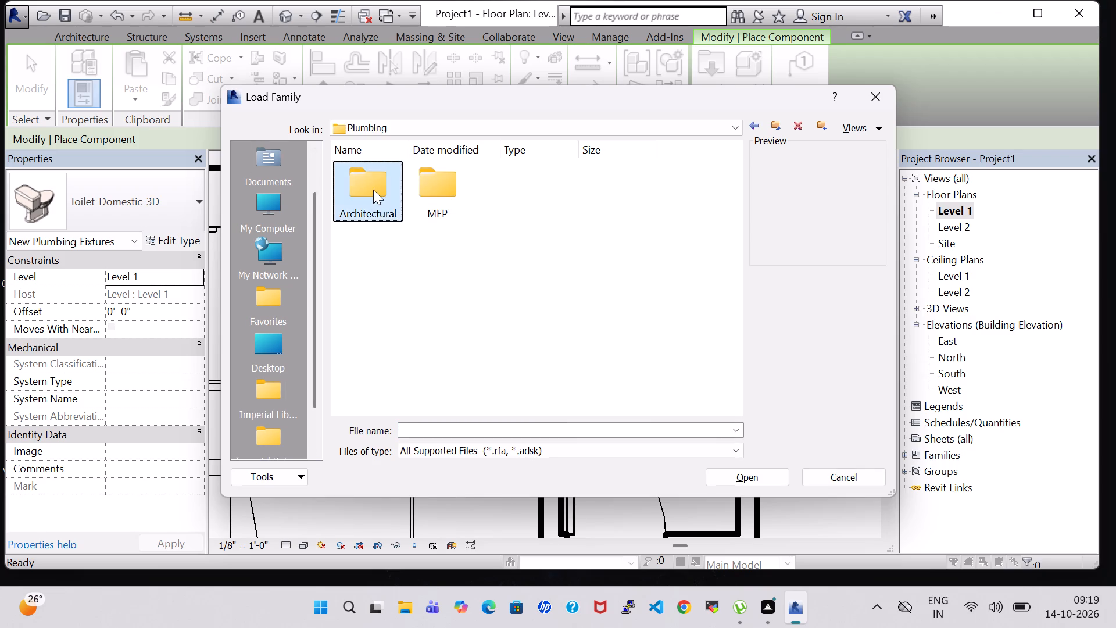
double_click(440, 214)
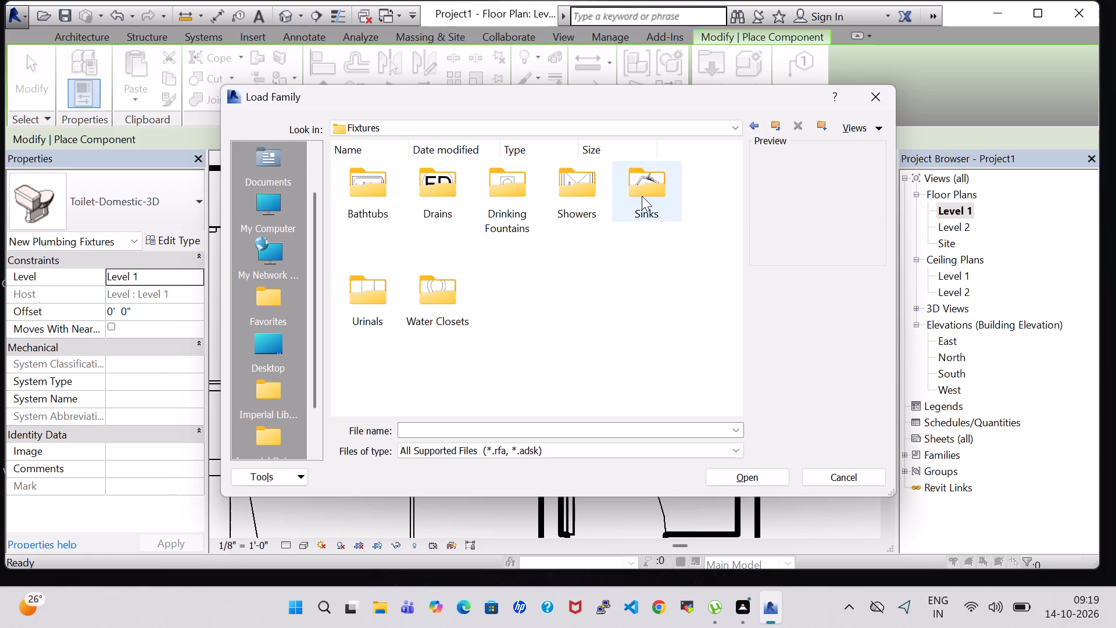
double_click(642, 196)
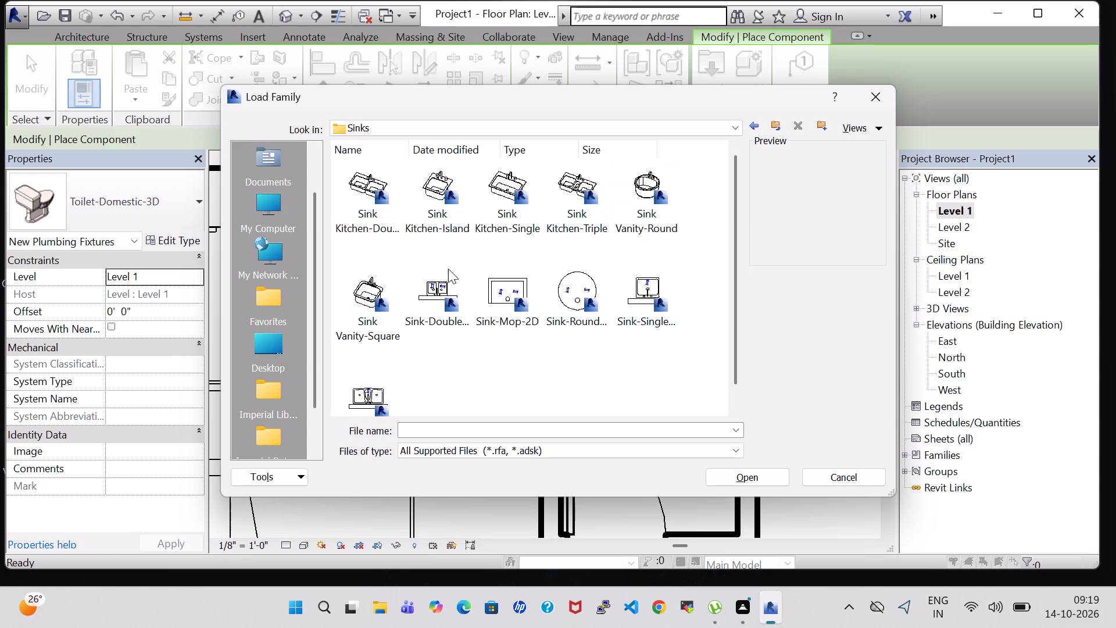
click(385, 284)
click(767, 482)
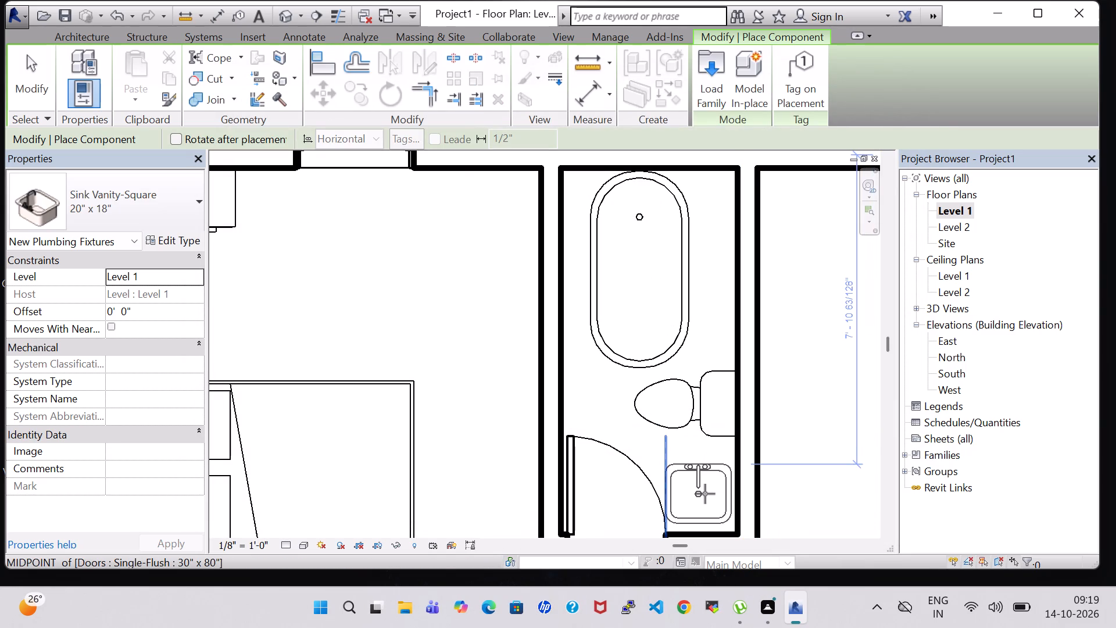
Place a 20" x 18" square vanity sink below the toilet, rotated with its faucet against the bathroom's right partition.
key(space)
key(space)
key(space)
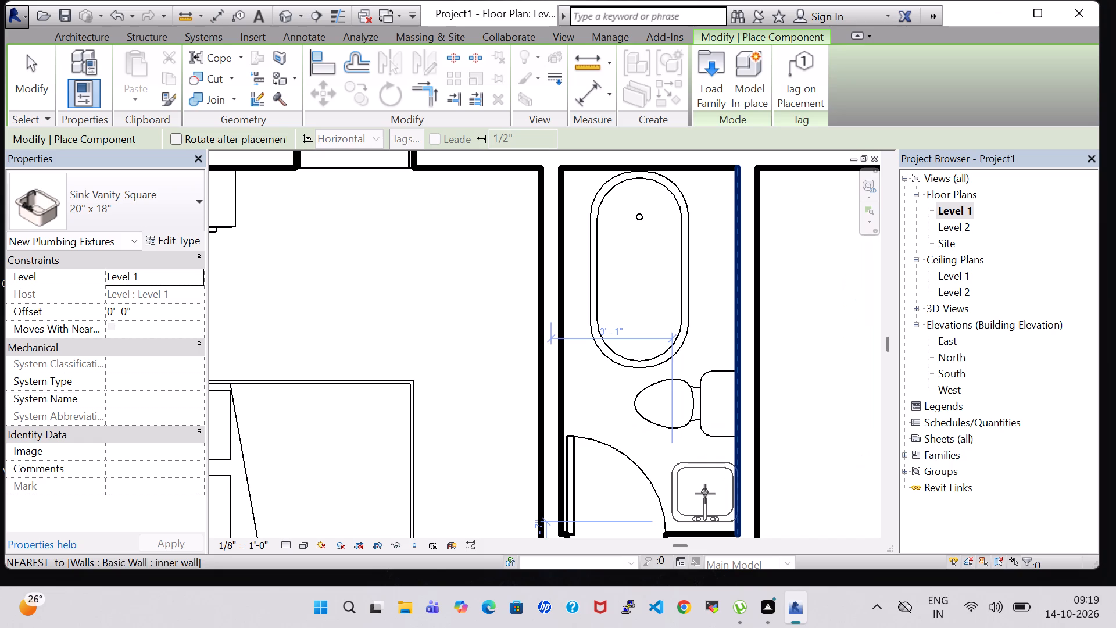
scroll(705, 494, up, 5)
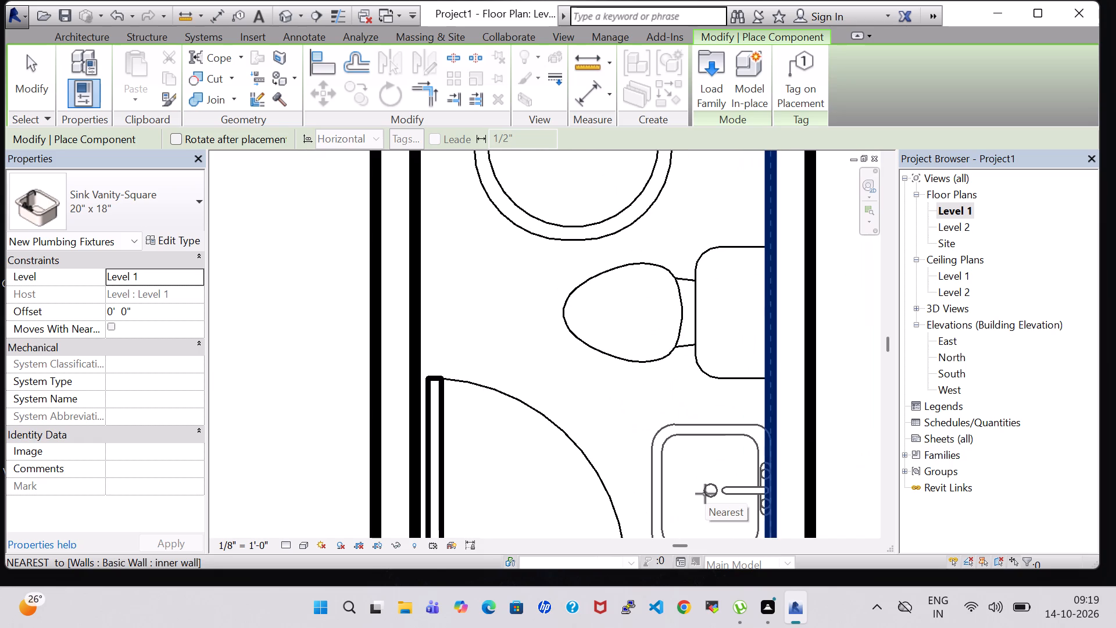
click(702, 493)
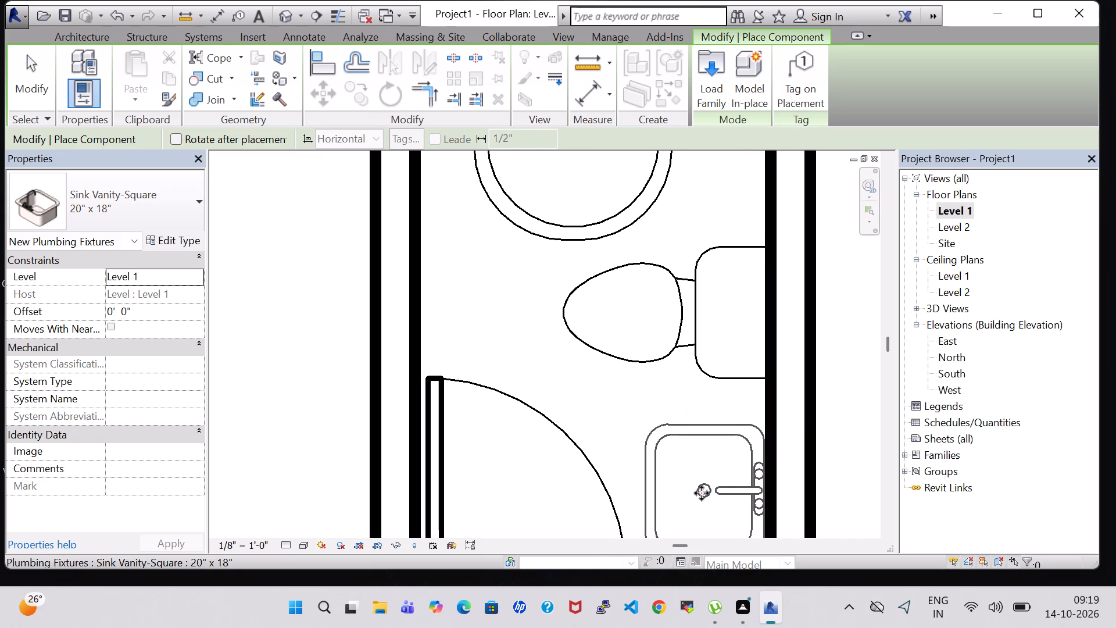
key(Escape)
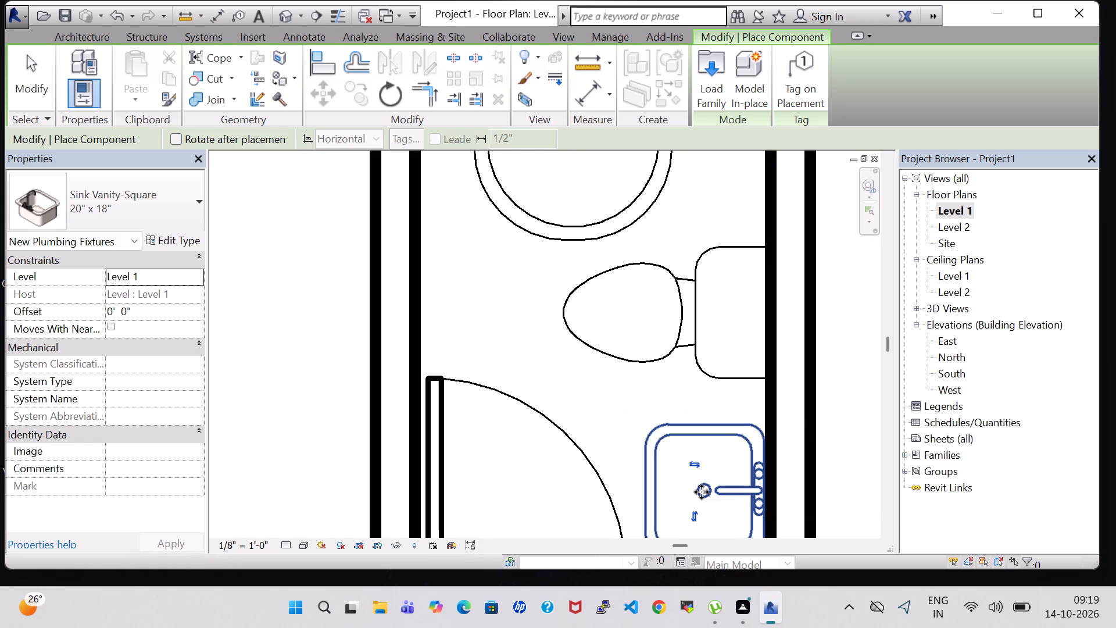
key(Escape)
Set the vanity sink's offset from Level 1 to 1' 0".
click(699, 448)
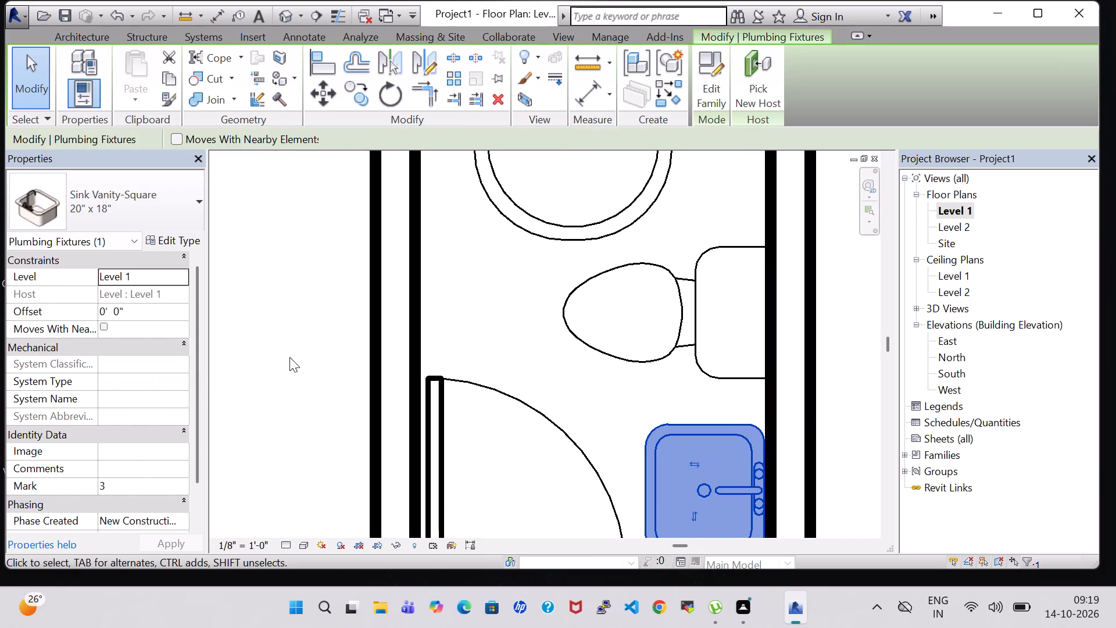
click(108, 315)
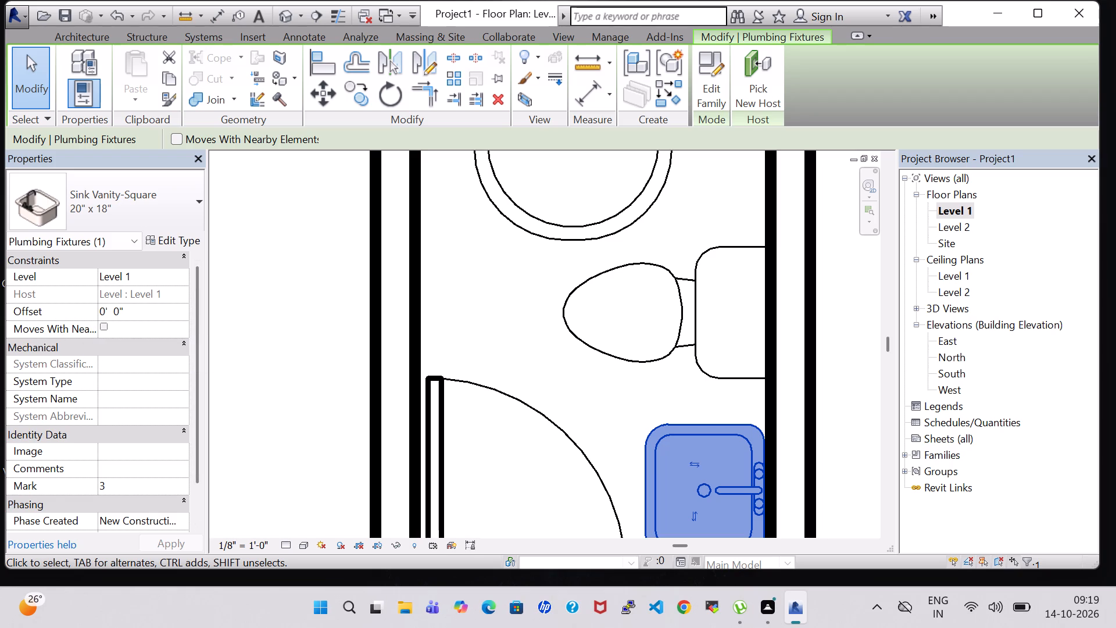
click(103, 314)
key(BackSpace)
key(1)
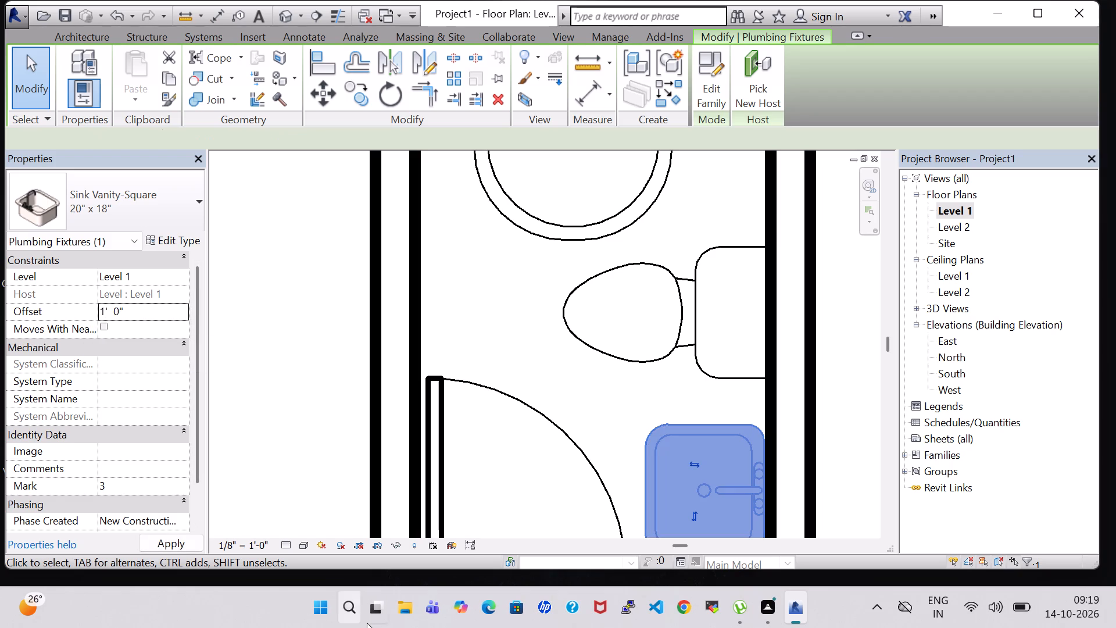
click(575, 413)
scroll(575, 413, down, 3)
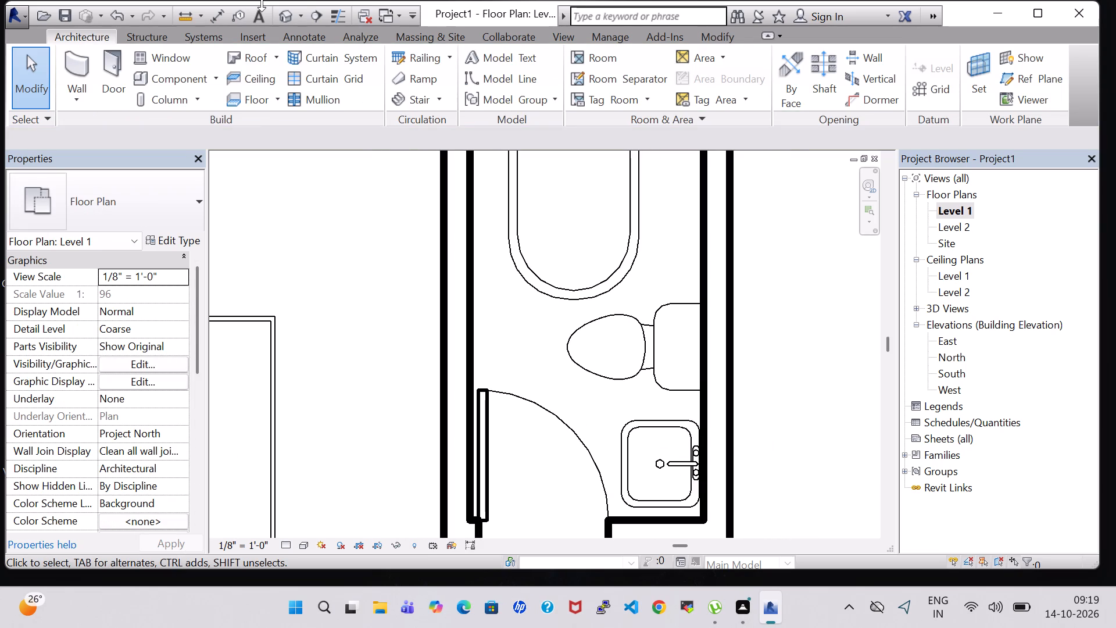
Examine the bathroom's tub, toilet and sink in the 3D view from above and at an angle.
click(289, 13)
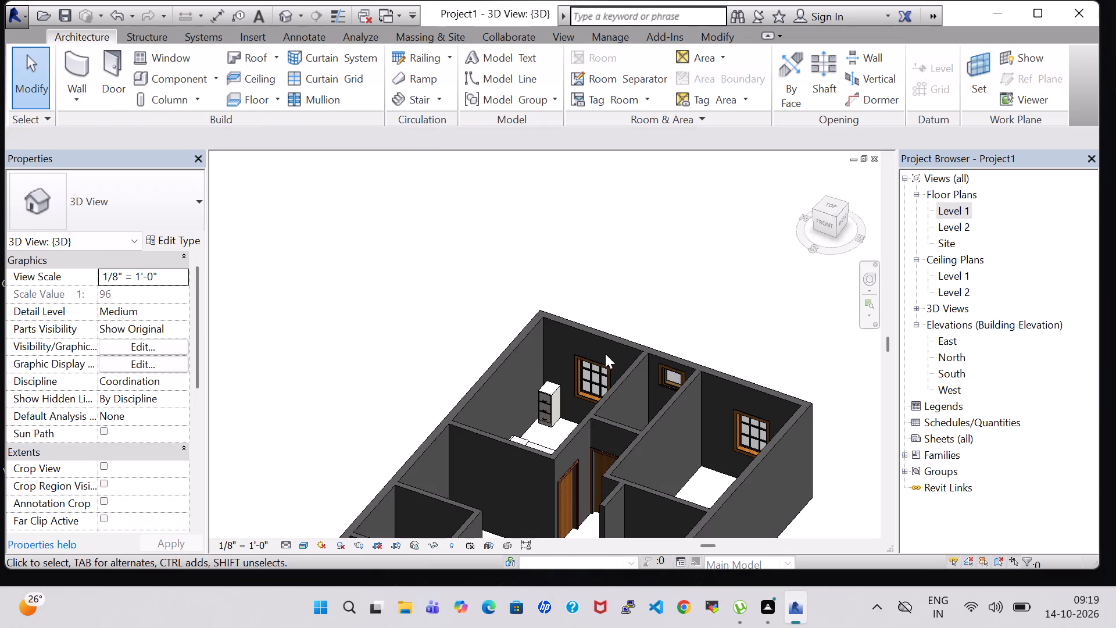
shift+middle_drag(647, 317, 659, 444)
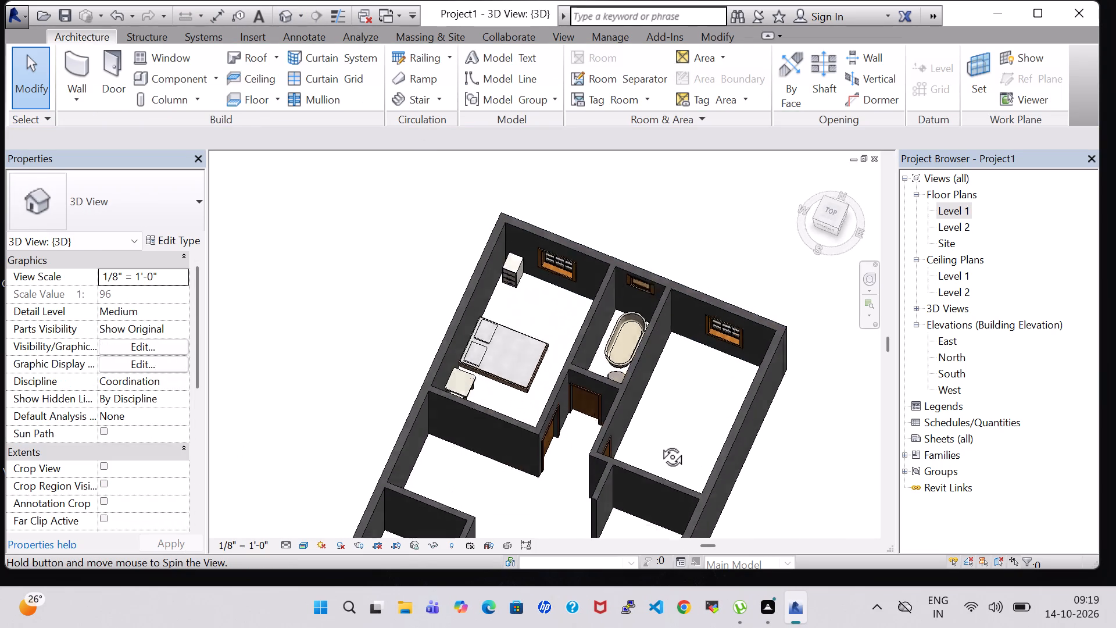
shift+middle_drag(659, 444, 659, 460)
scroll(659, 451, up, 4)
scroll(668, 331, up, 1)
middle_drag(668, 331, 664, 381)
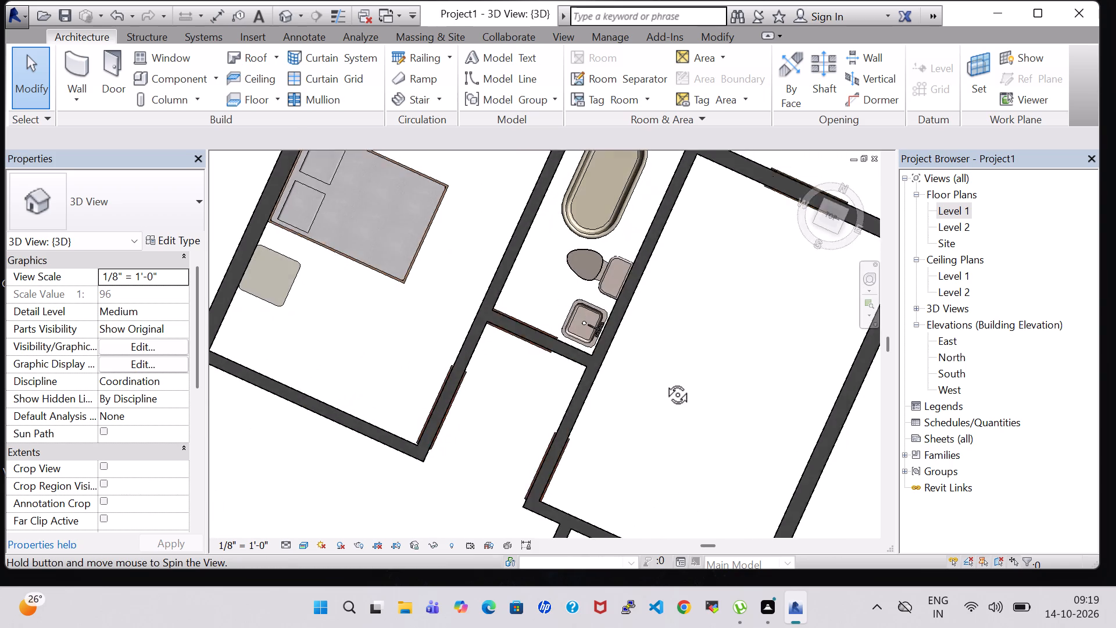
middle_drag(664, 381, 710, 362)
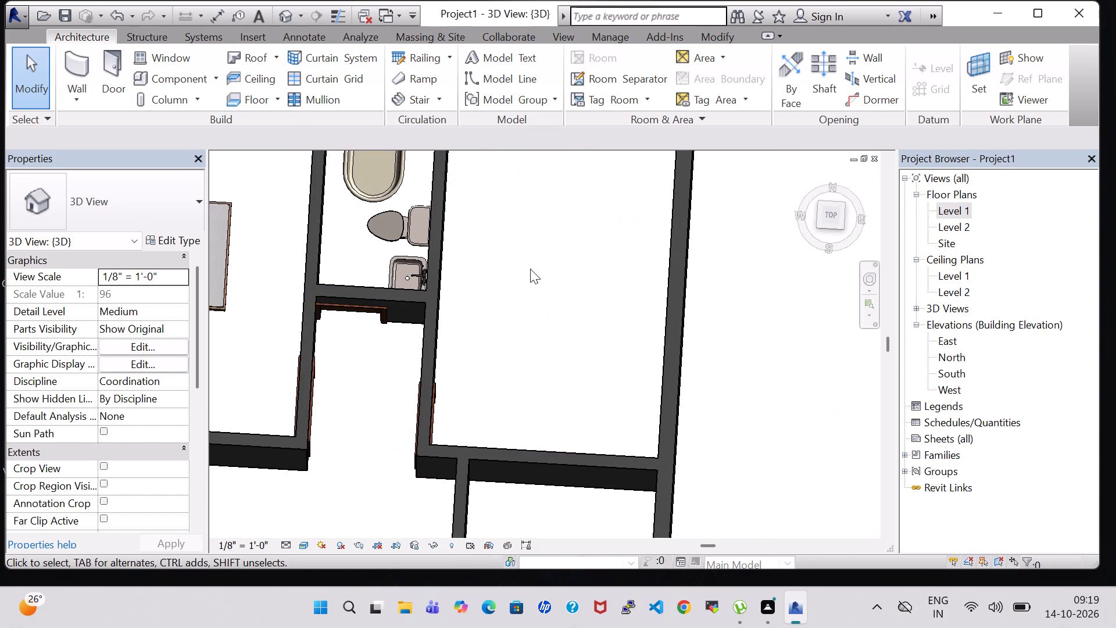
shift+middle_drag(530, 269, 560, 297)
shift+middle_drag(485, 308, 459, 215)
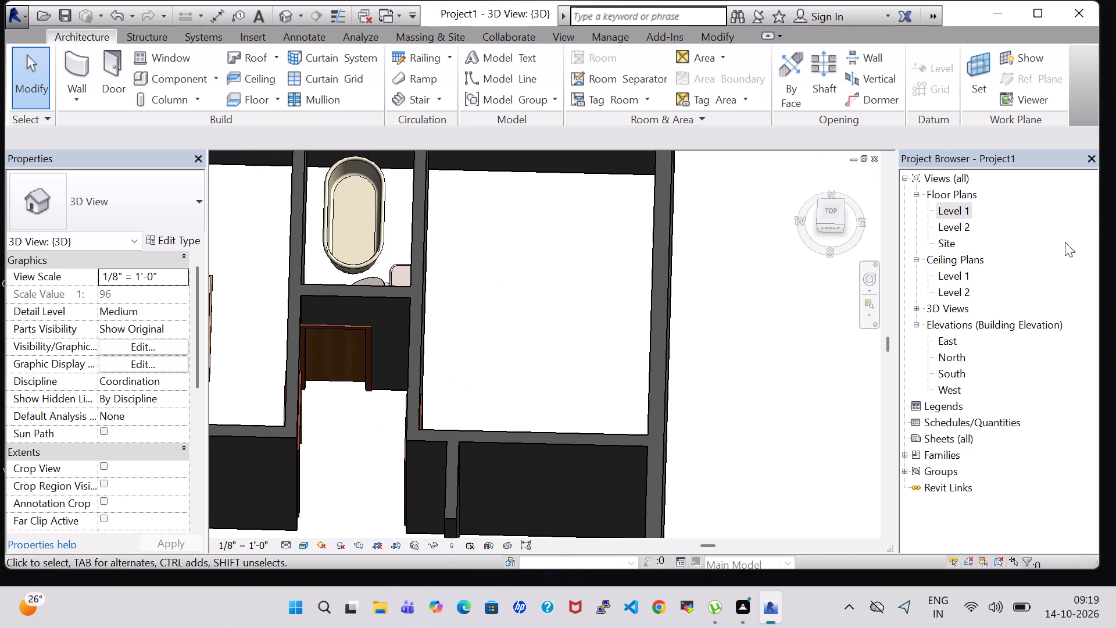
Return to the Level 1 floor plan and load the Bed-Standard.0001 family from the US Imperial Furniture Beds library.
double_click(961, 212)
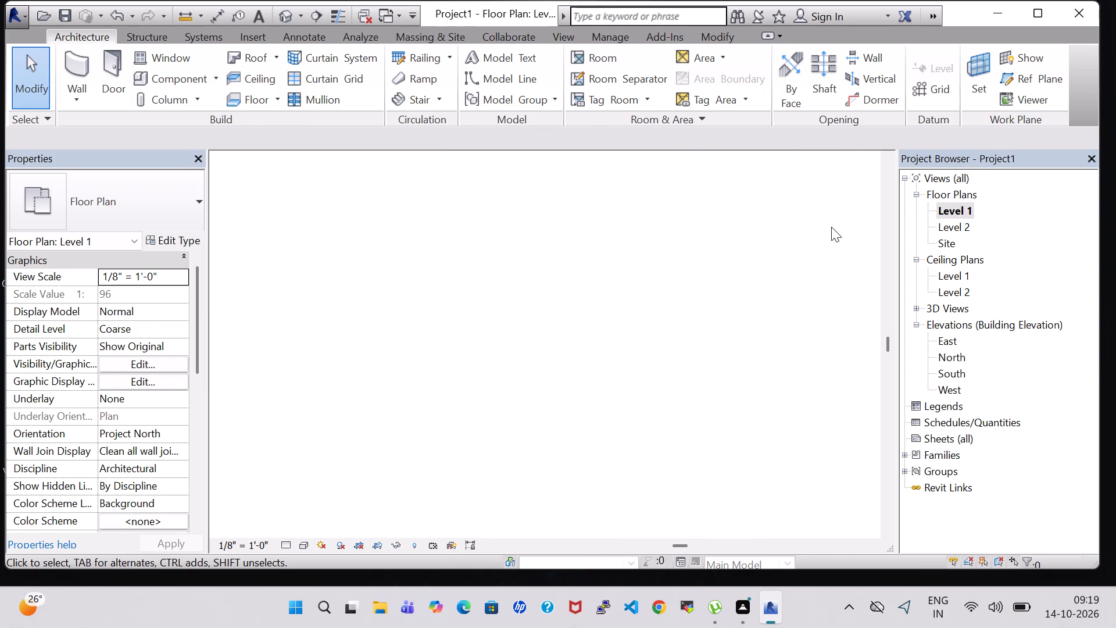
scroll(827, 240, down, 6)
middle_drag(840, 370, 803, 338)
scroll(800, 314, up, 1)
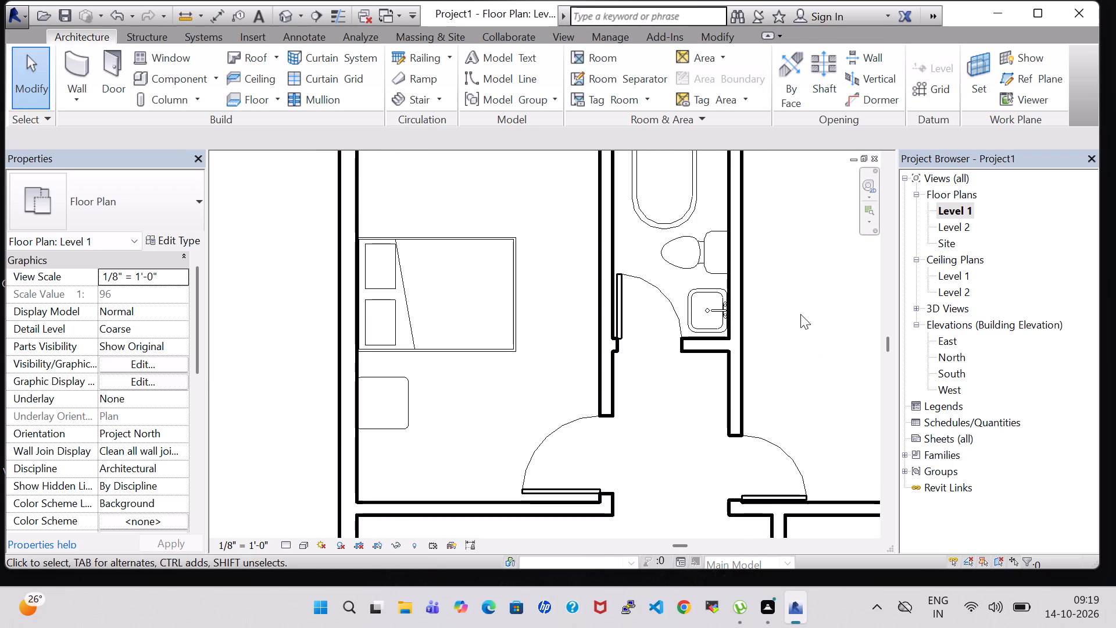
scroll(800, 314, down, 4)
middle_drag(800, 314, 490, 321)
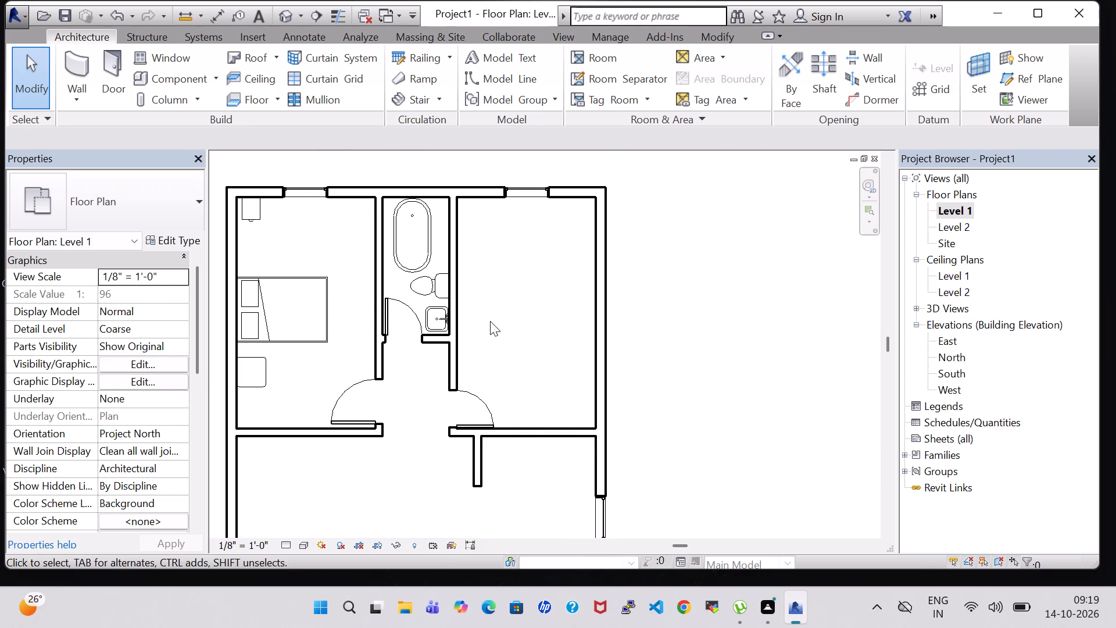
click(168, 77)
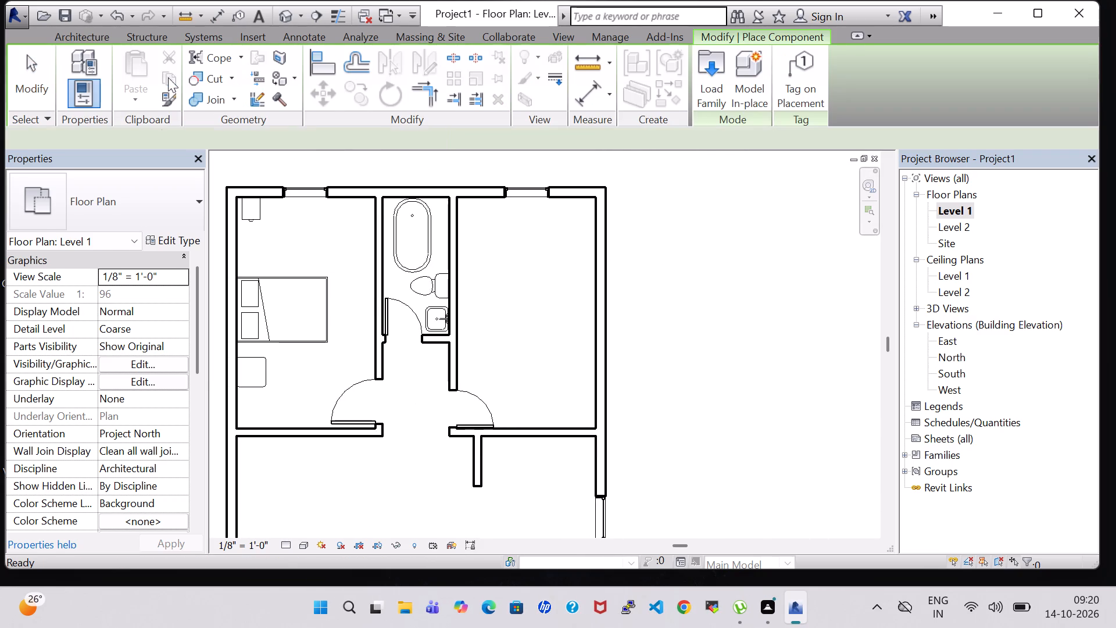
click(713, 68)
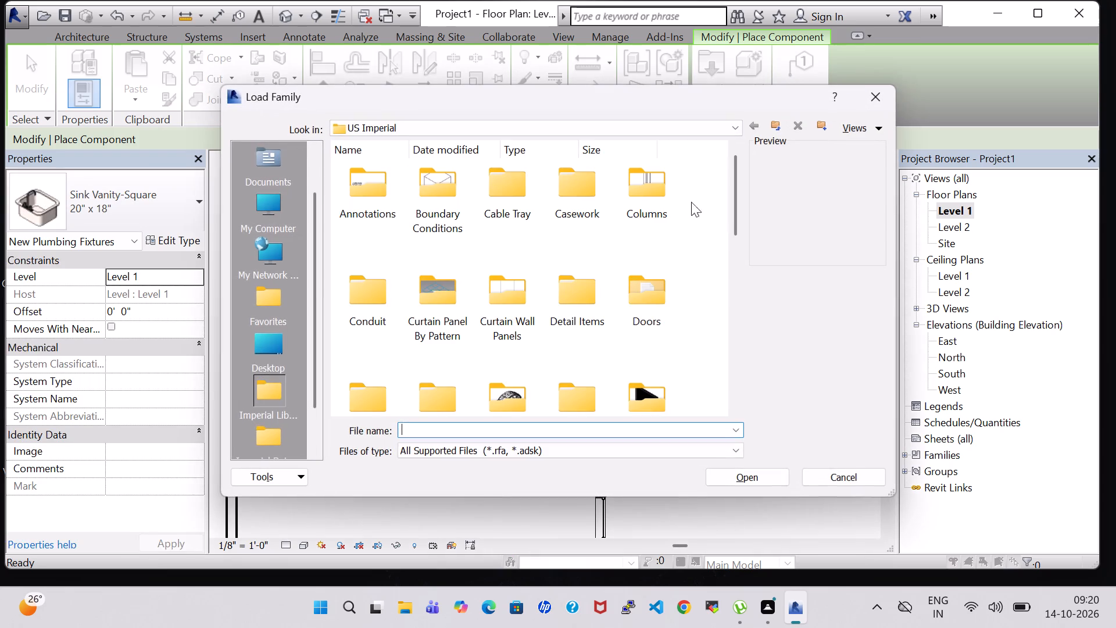
double_click(654, 379)
double_click(381, 209)
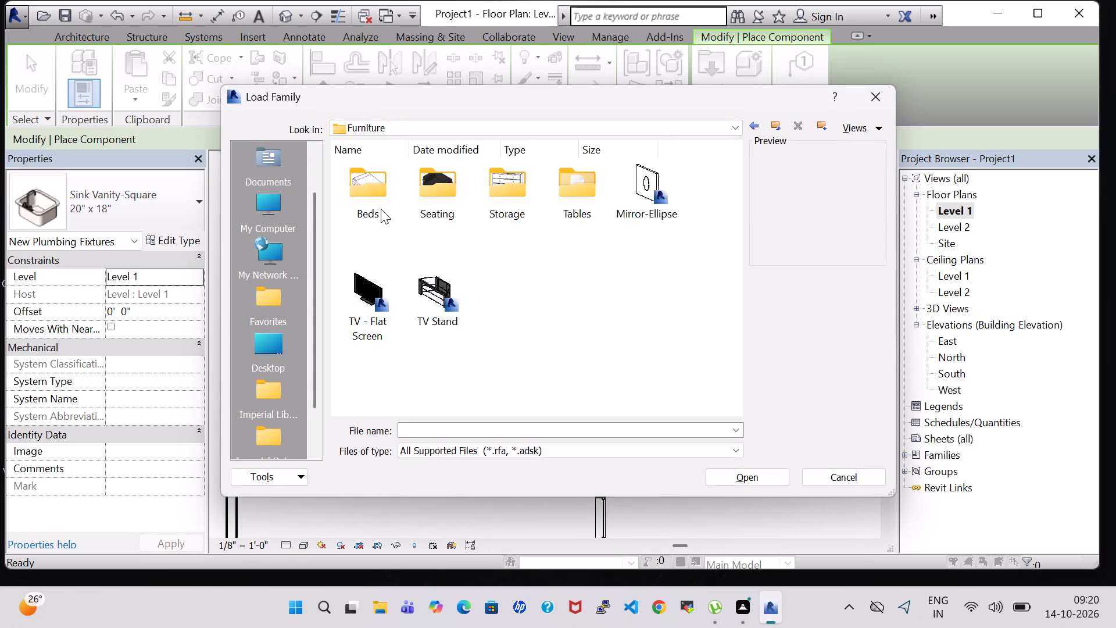
double_click(375, 190)
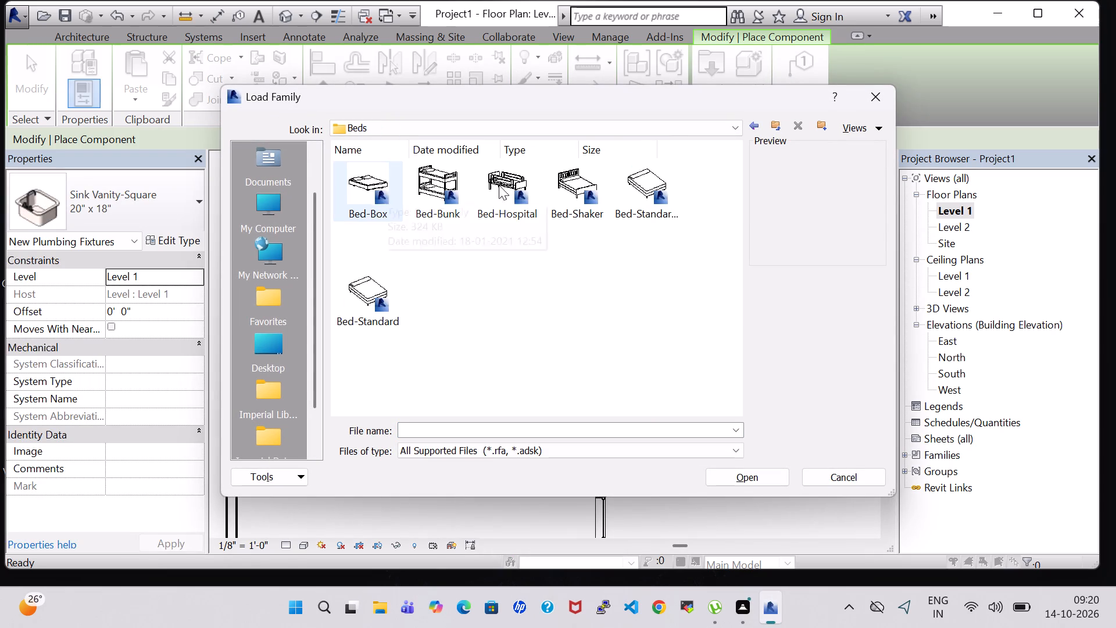
click(633, 186)
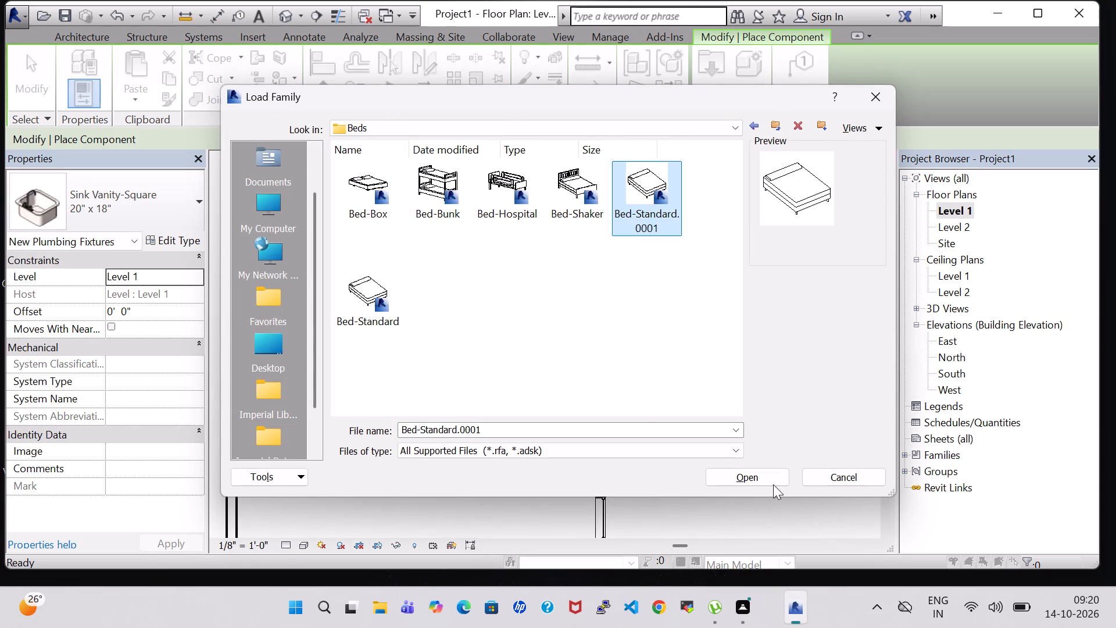
click(754, 477)
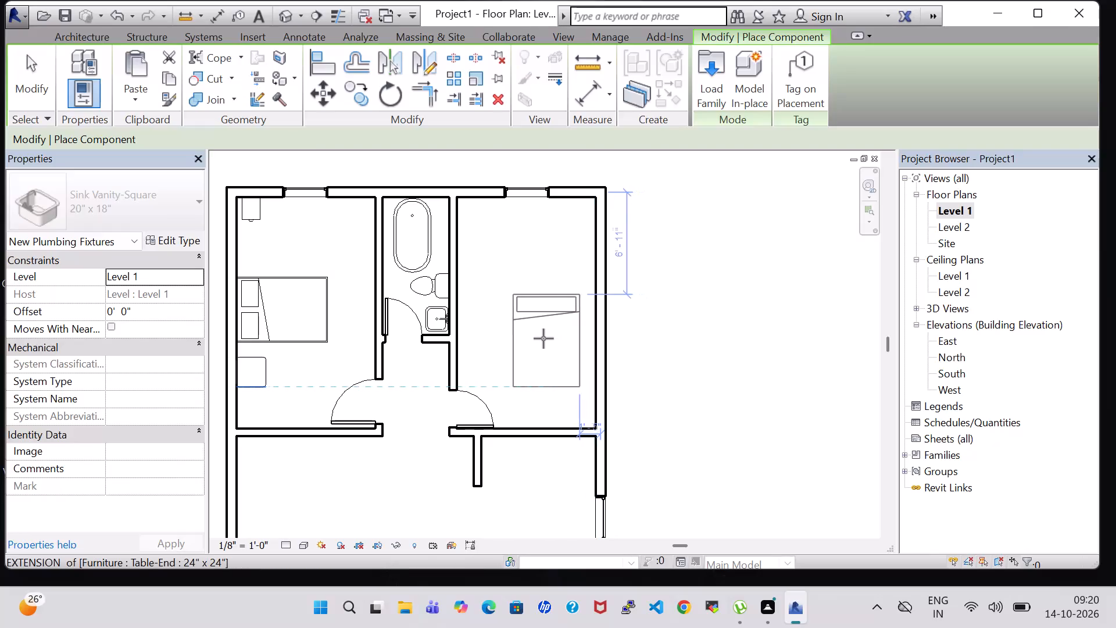
Place a Double 54" x 75" bed in the top-right bedroom, rotated with its head against the right exterior wall, about 6' above the lower partition.
key(space)
key(space)
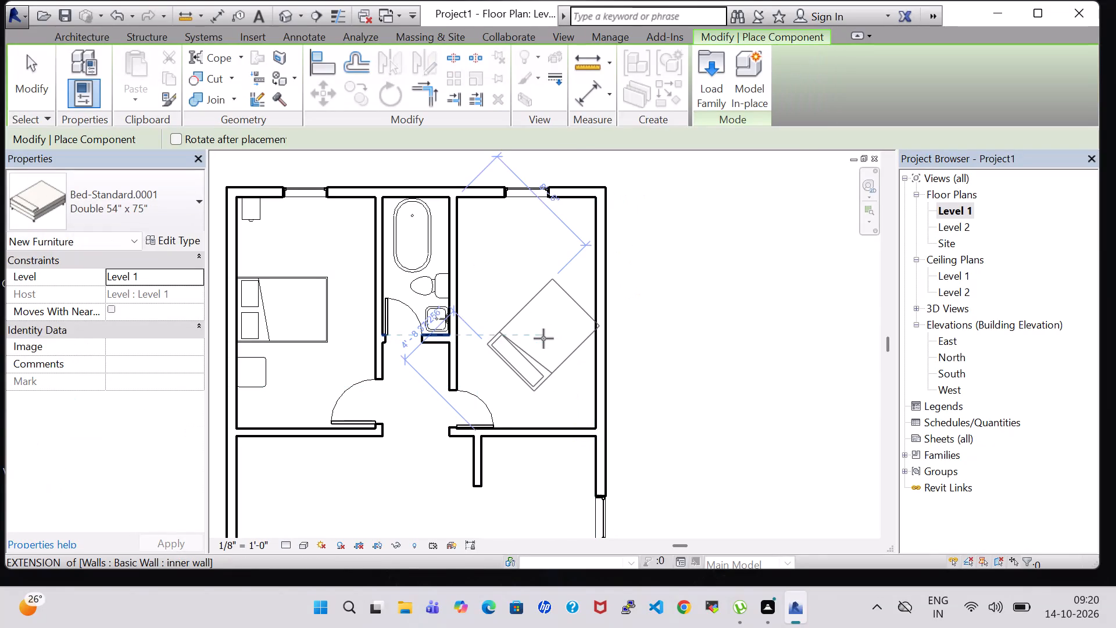
key(space)
key(space)
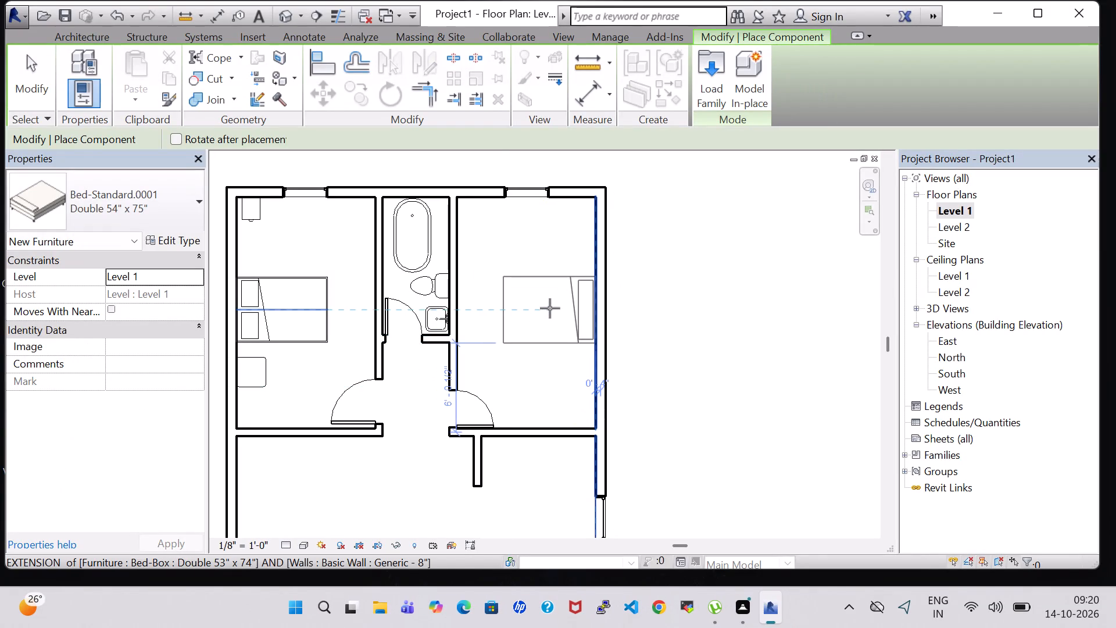
click(550, 302)
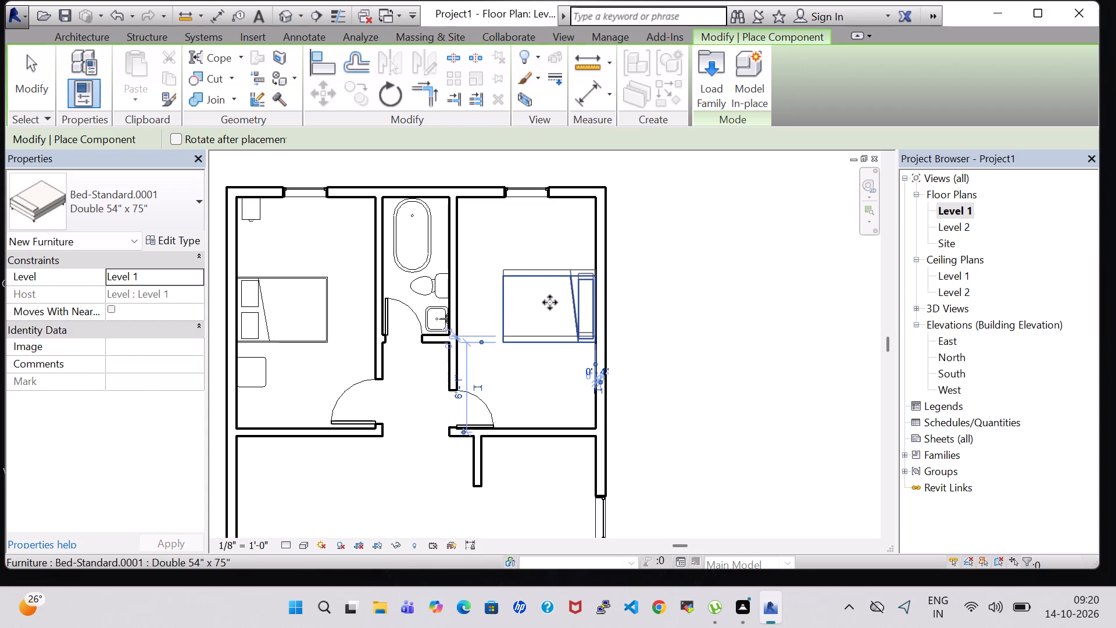
key(Escape)
key(Escape)
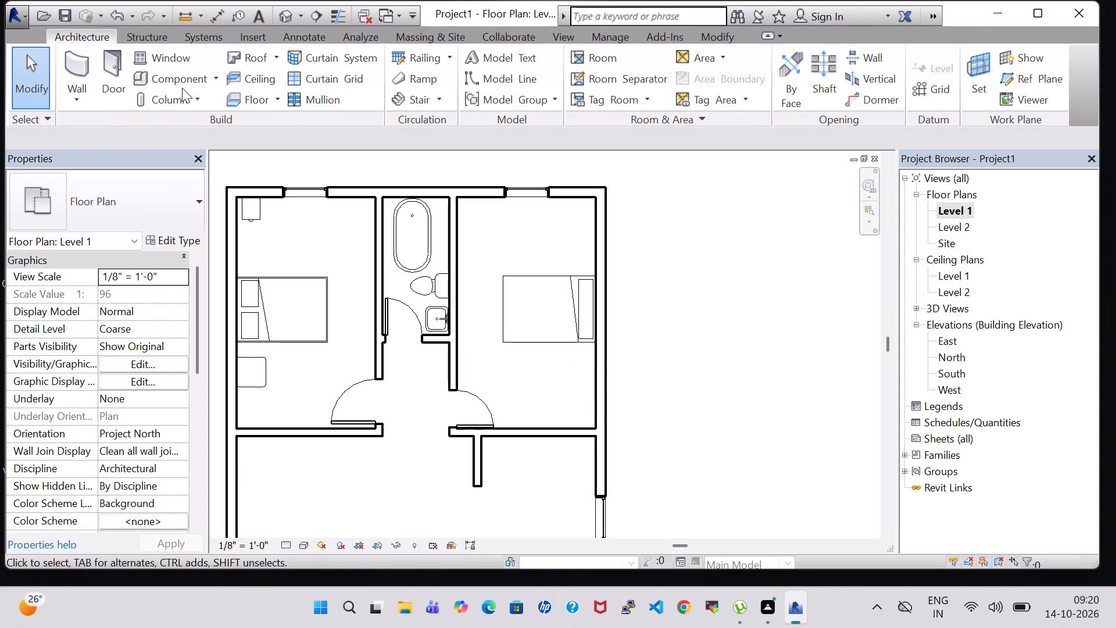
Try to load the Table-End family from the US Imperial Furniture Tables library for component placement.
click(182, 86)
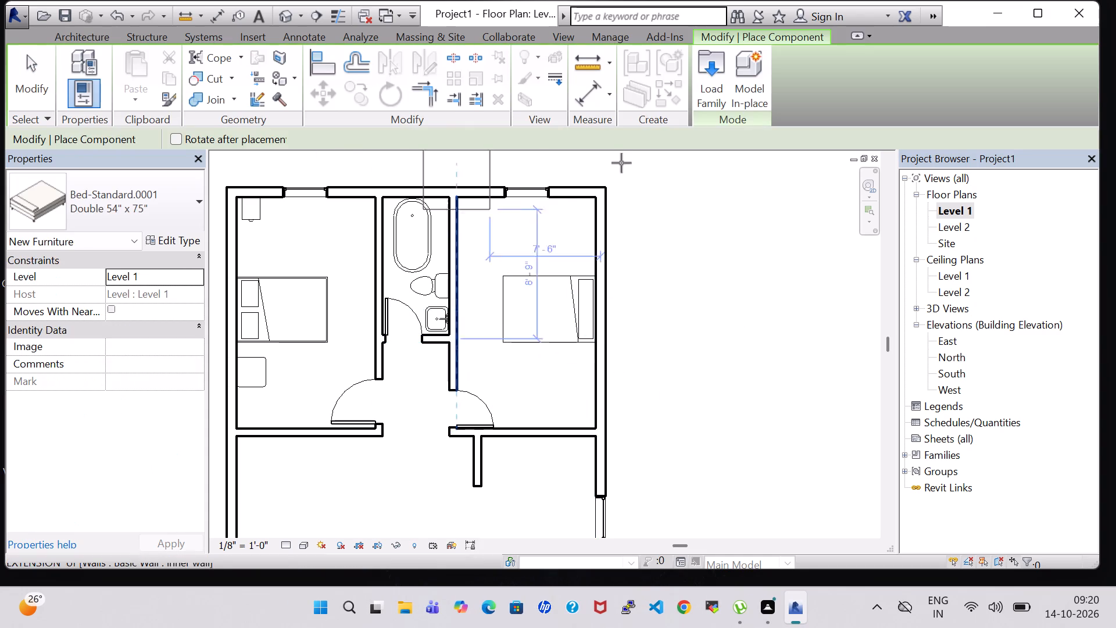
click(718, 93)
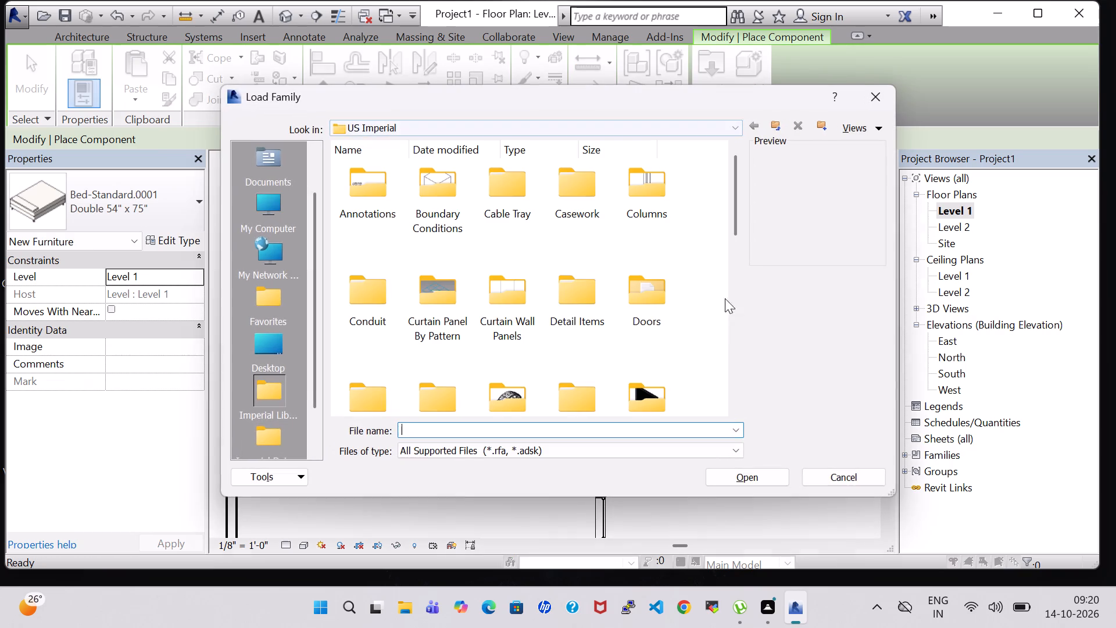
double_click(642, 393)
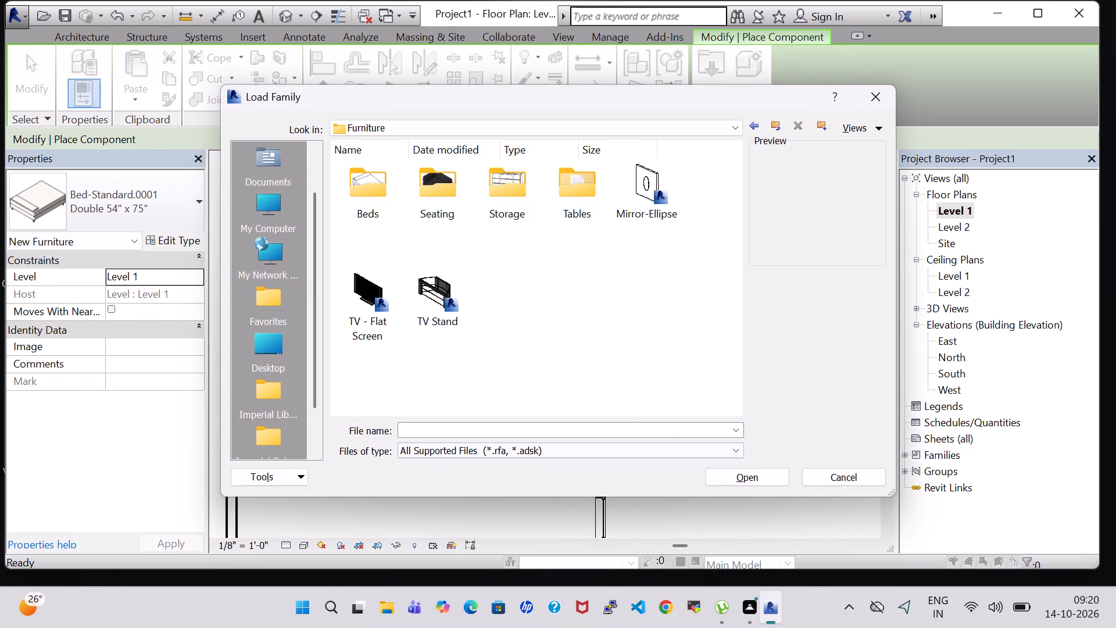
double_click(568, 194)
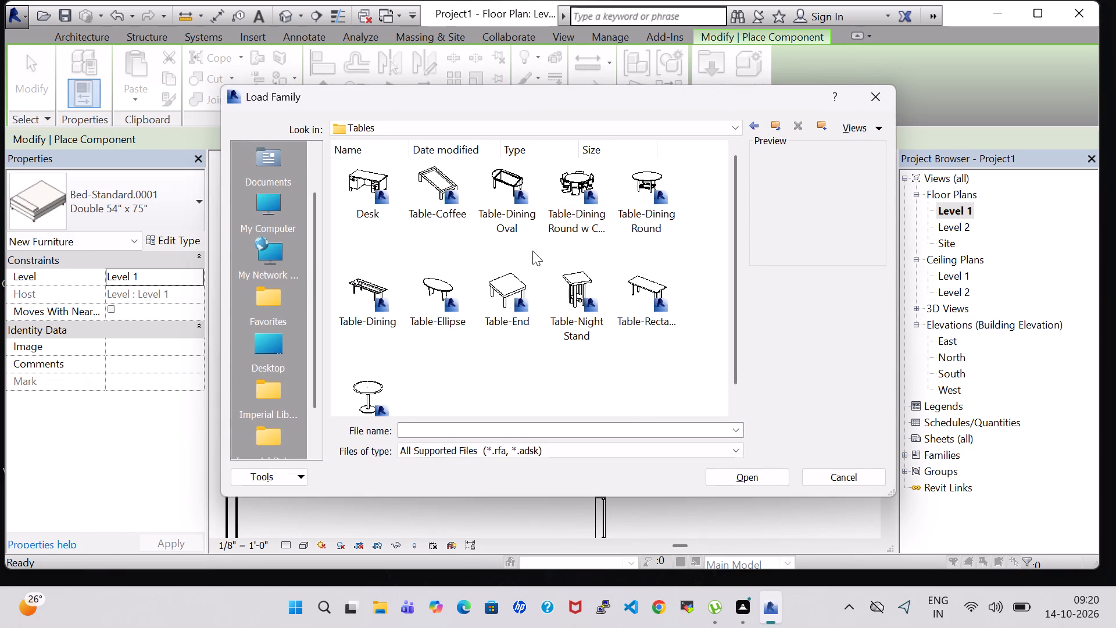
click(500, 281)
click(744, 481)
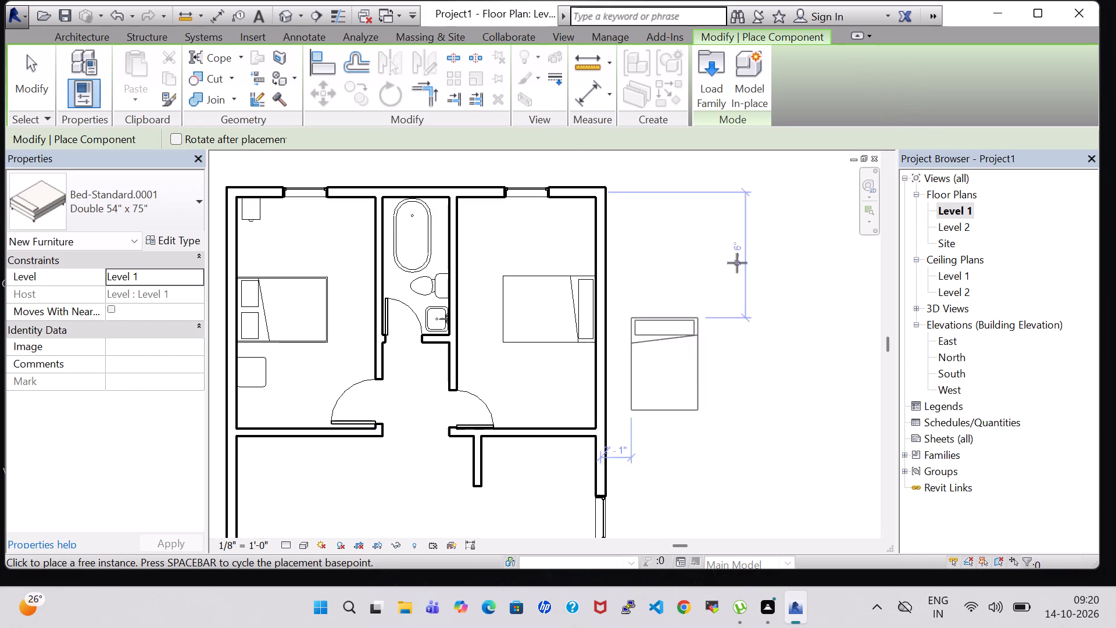
Load the Dresser family from the Furniture Storage library and place a 48" x 72" x 24" dresser in the top-right bedroom's upper exterior corner.
click(716, 74)
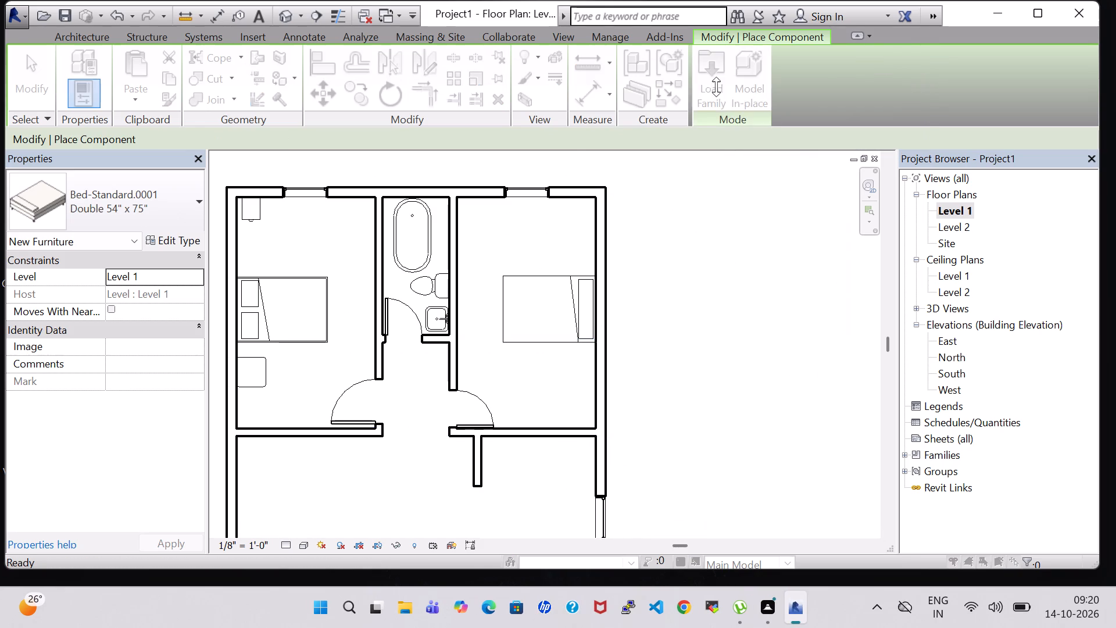
double_click(663, 384)
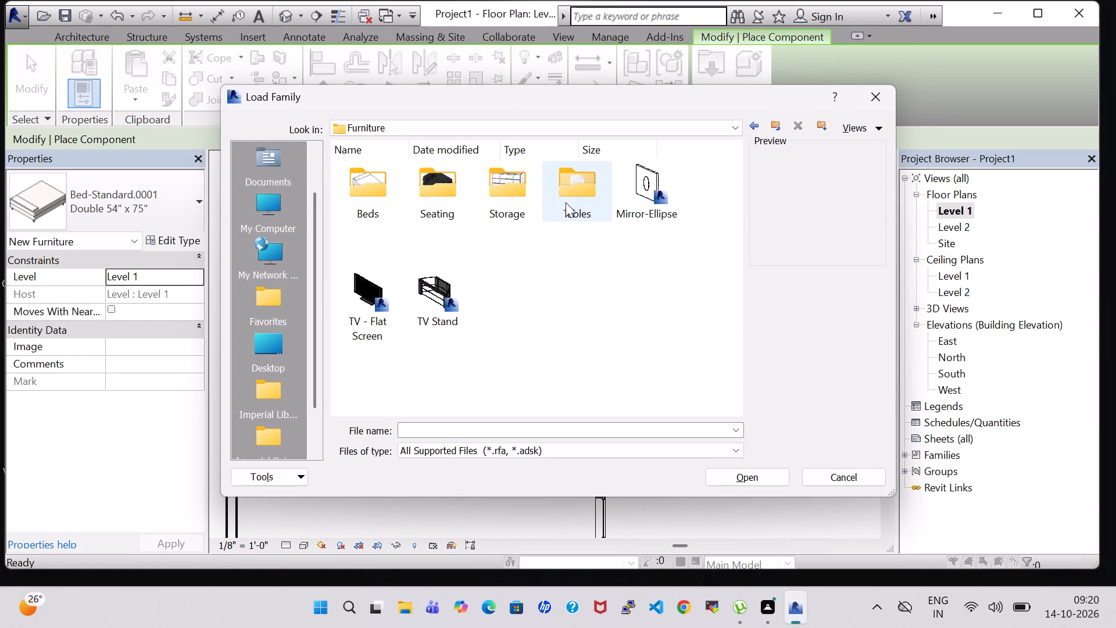
double_click(566, 202)
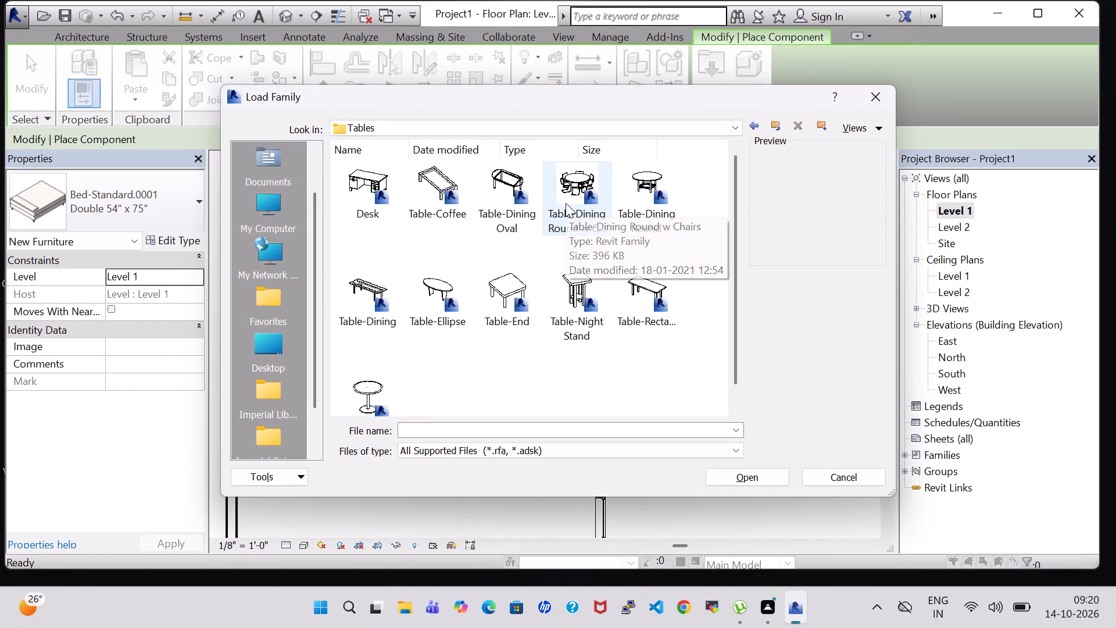
click(756, 130)
double_click(521, 195)
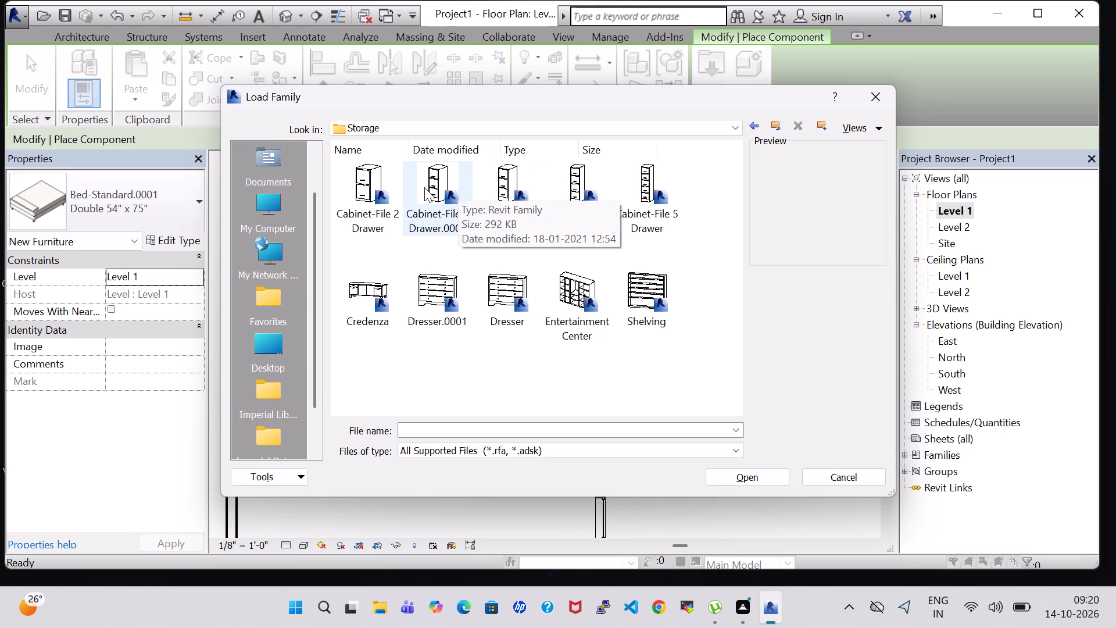
click(434, 276)
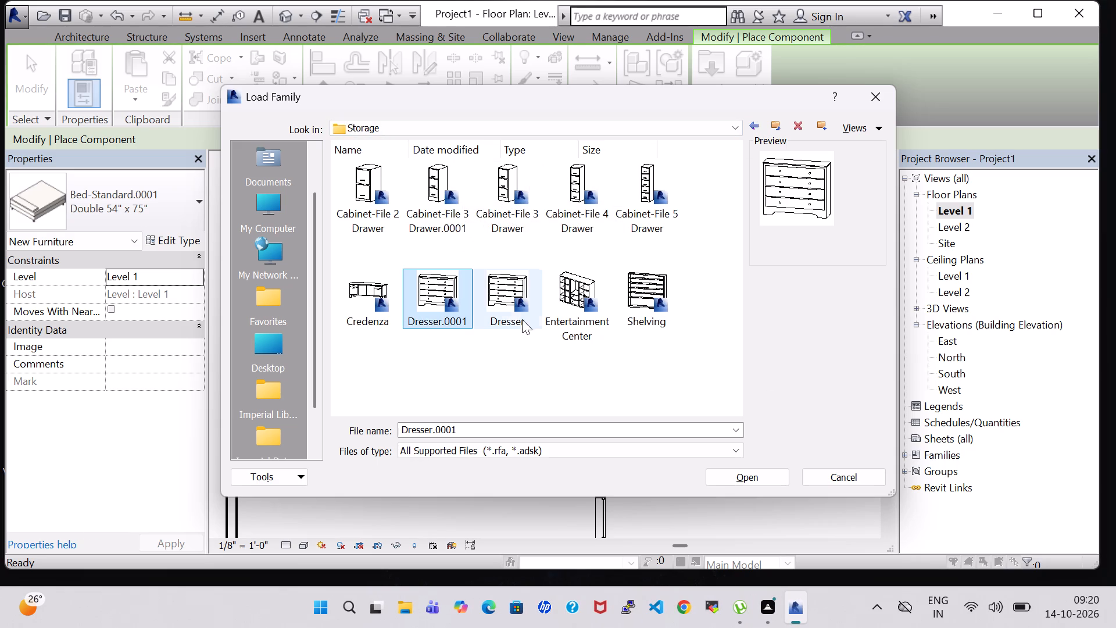
click(506, 301)
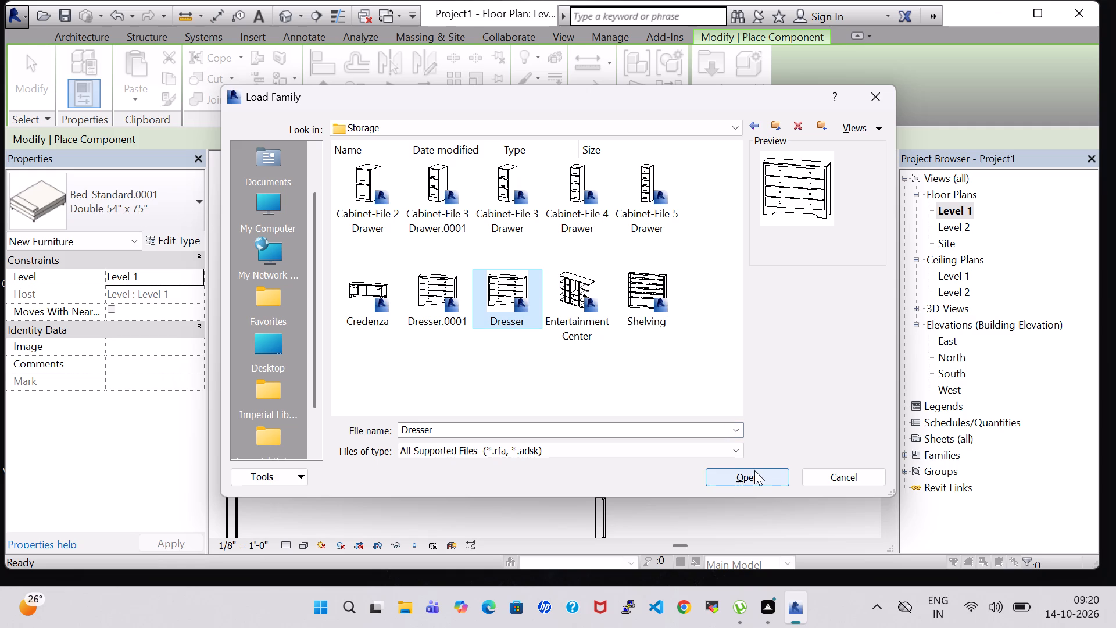
click(754, 470)
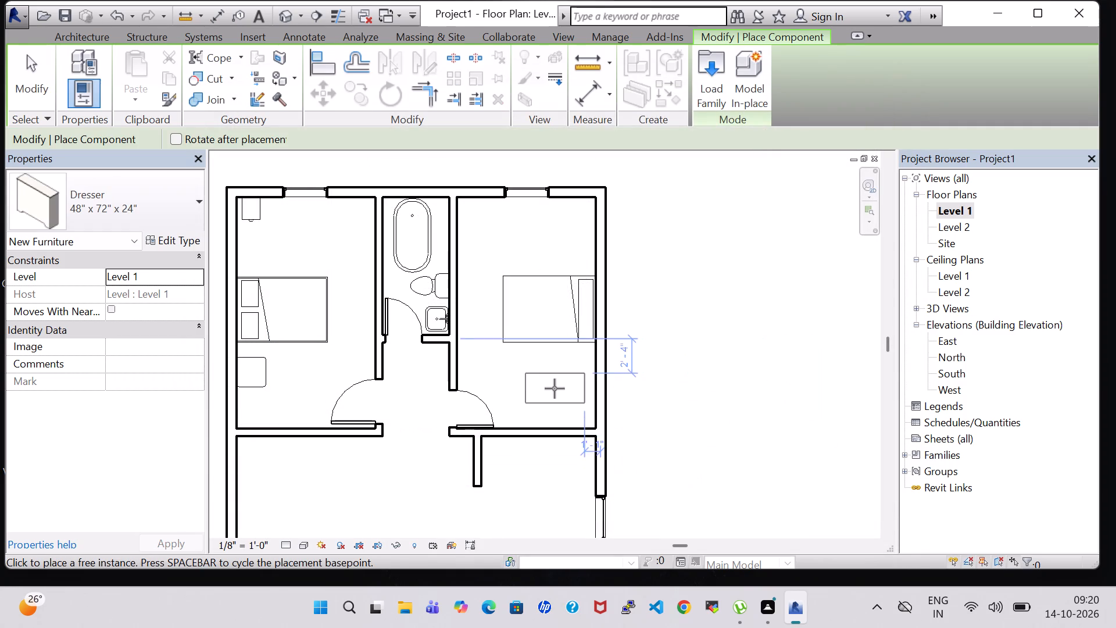
click(565, 216)
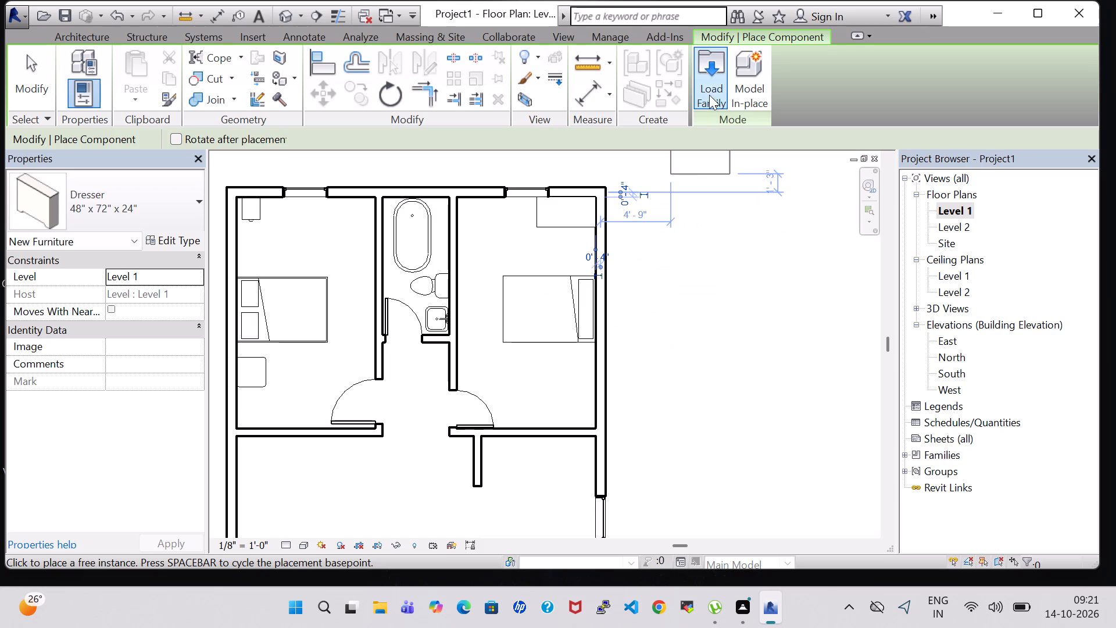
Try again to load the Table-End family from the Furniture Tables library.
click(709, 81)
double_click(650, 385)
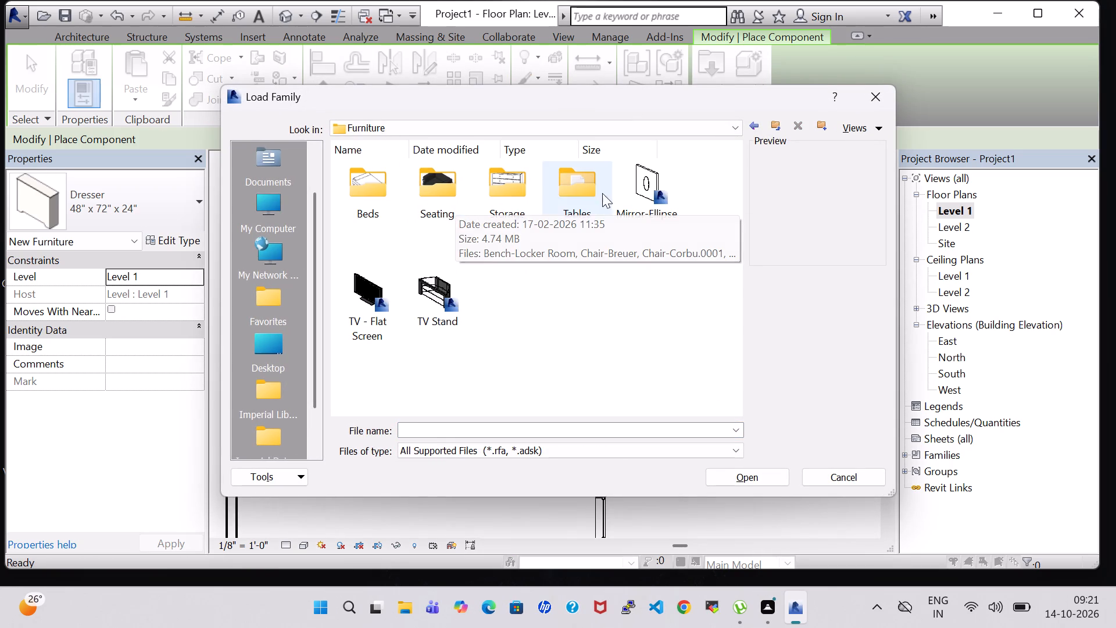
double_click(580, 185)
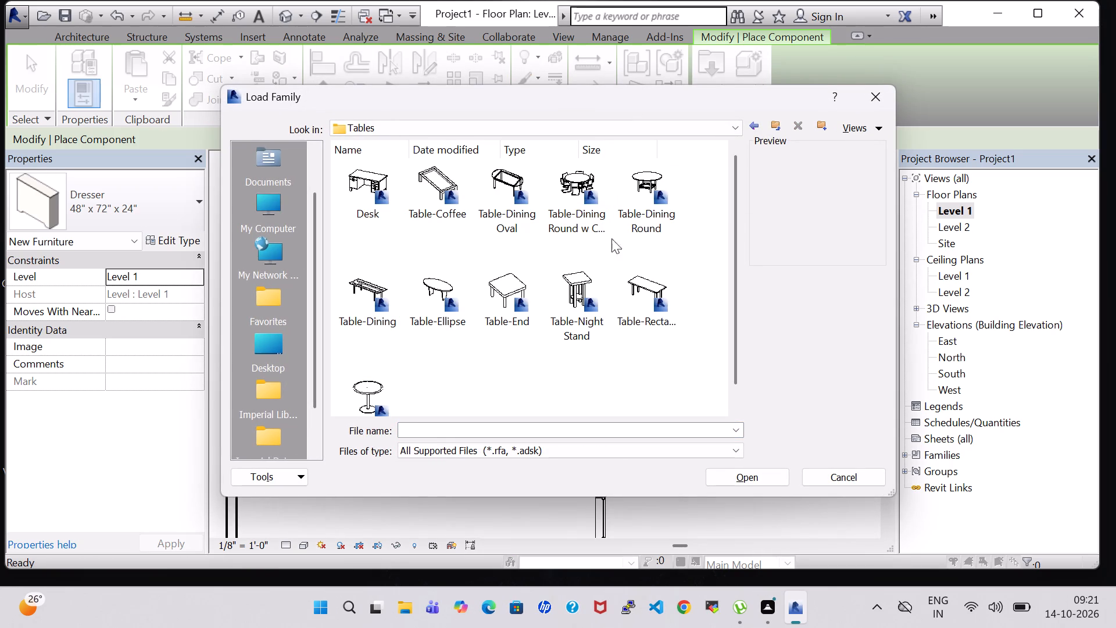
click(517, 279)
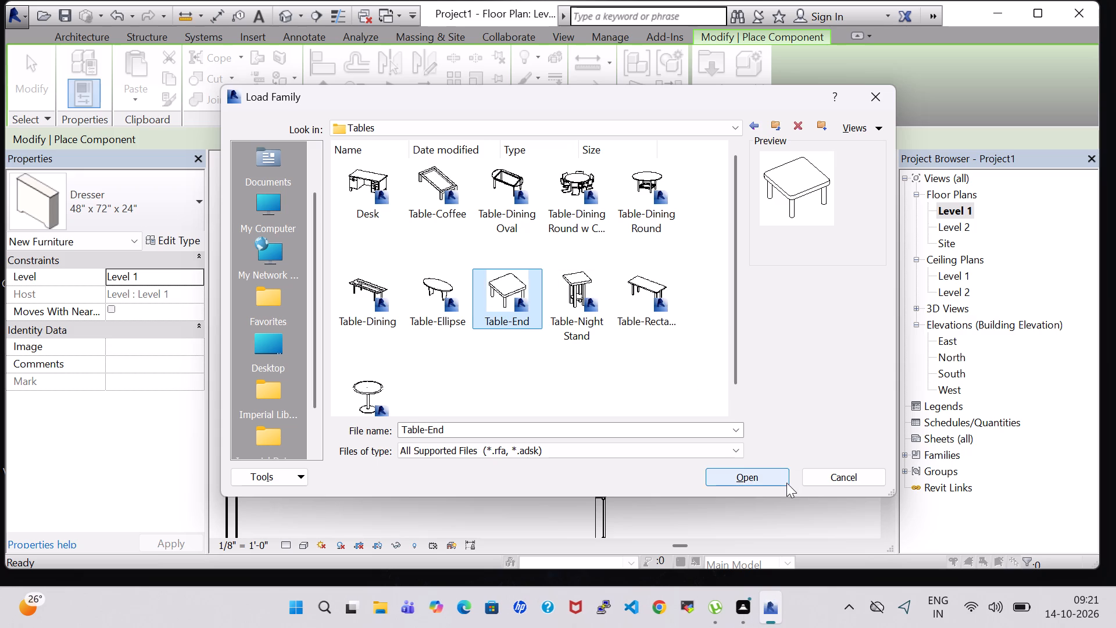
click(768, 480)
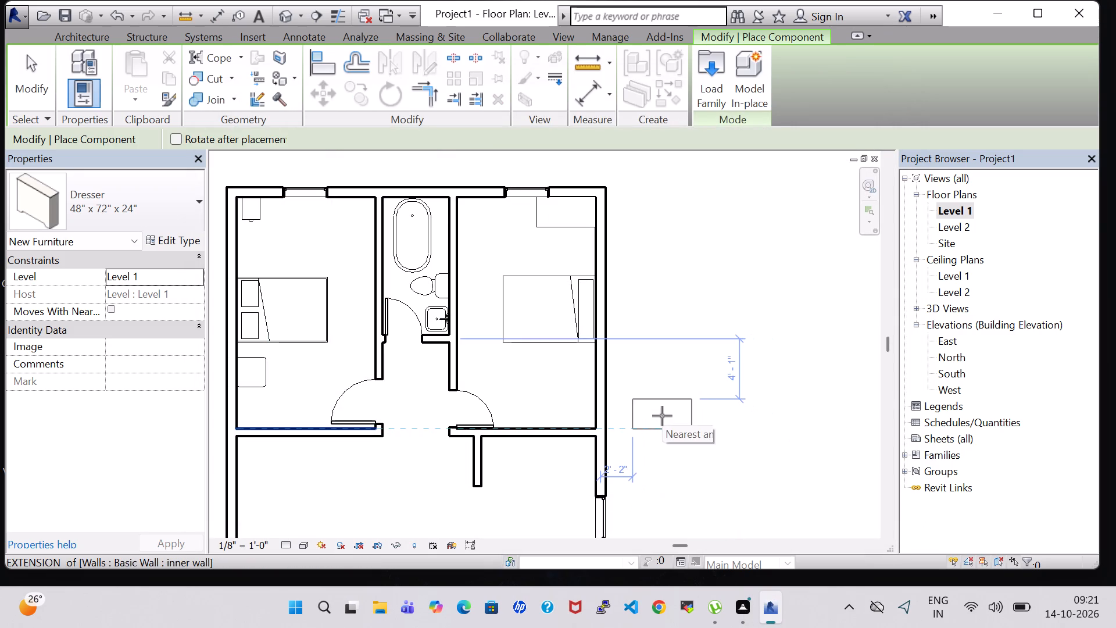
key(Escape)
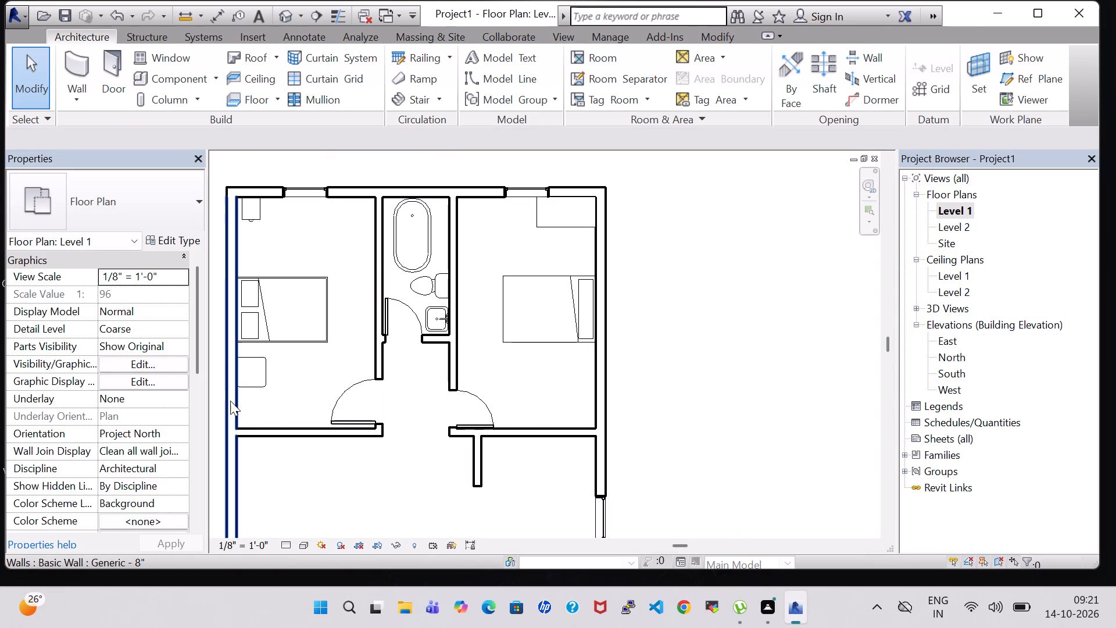
Create a similar 24" x 24" Table-End from the left bedroom's table and place it against the right bedroom's exterior wall, just below the bed.
click(258, 383)
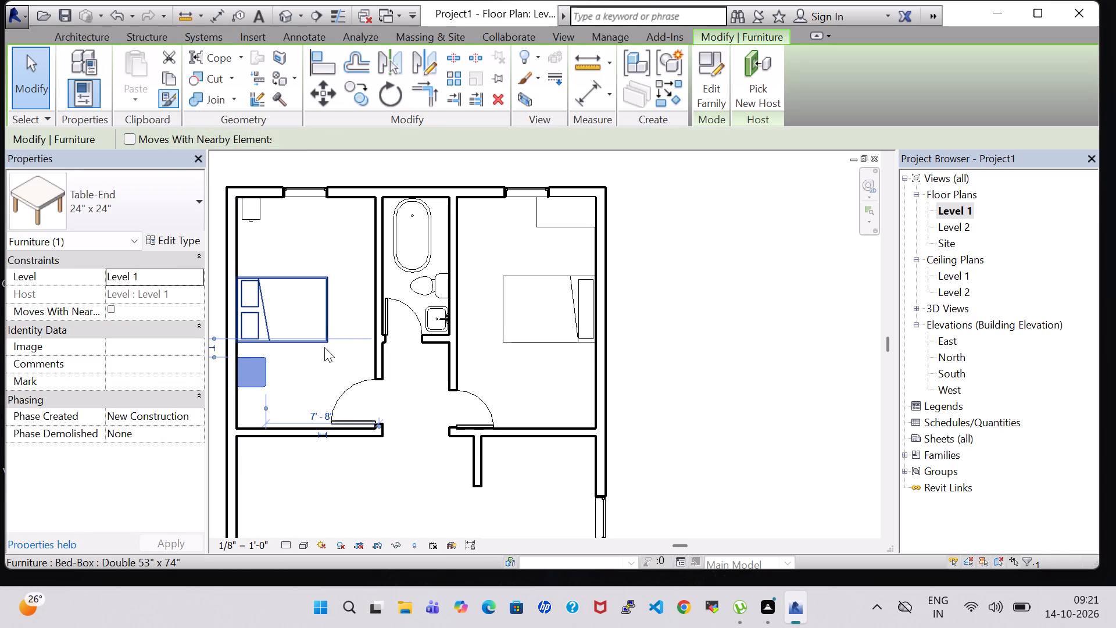
right_click(260, 372)
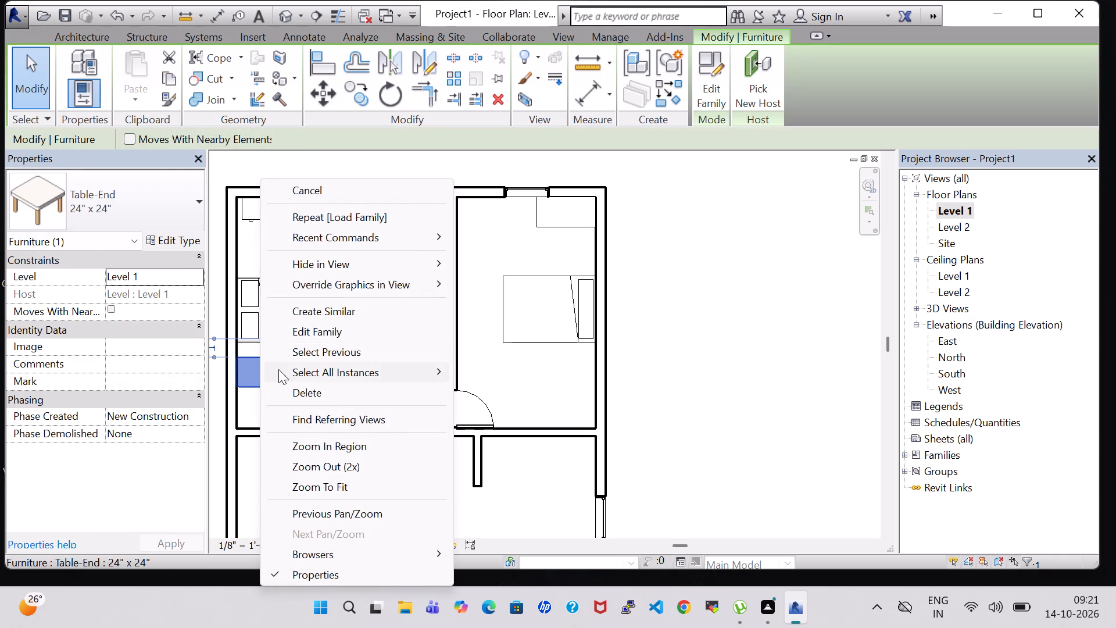
click(309, 307)
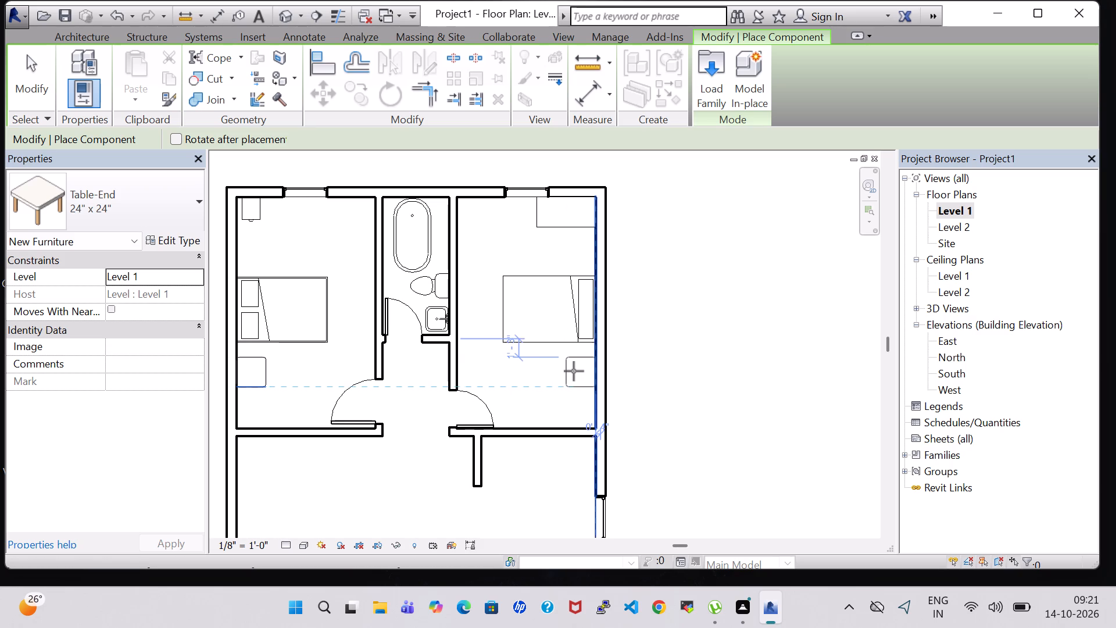
scroll(574, 371, up, 6)
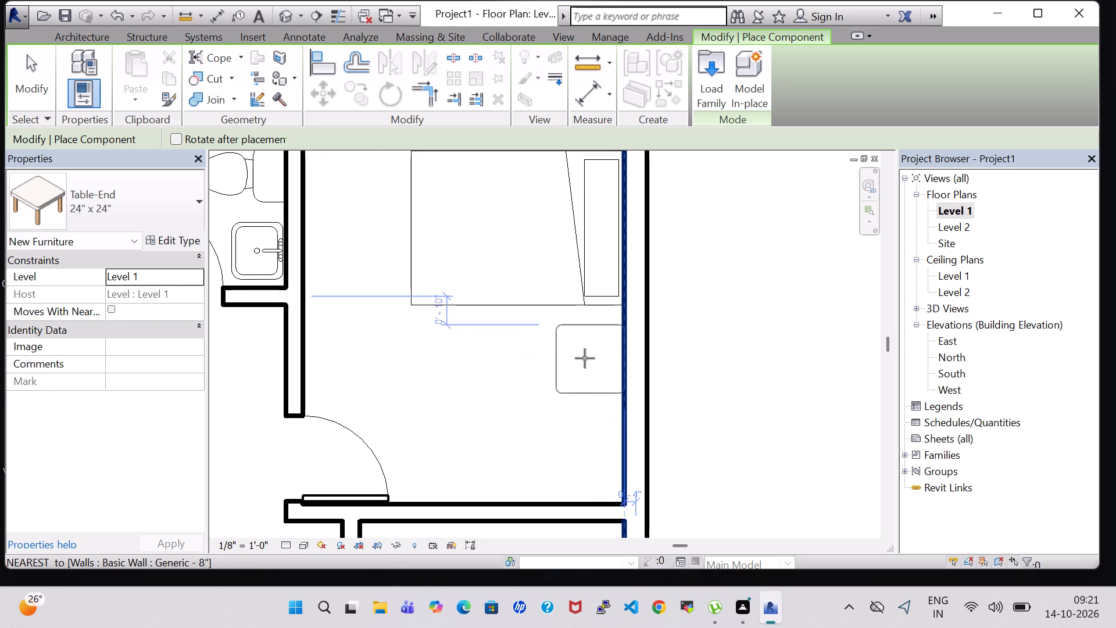
click(586, 351)
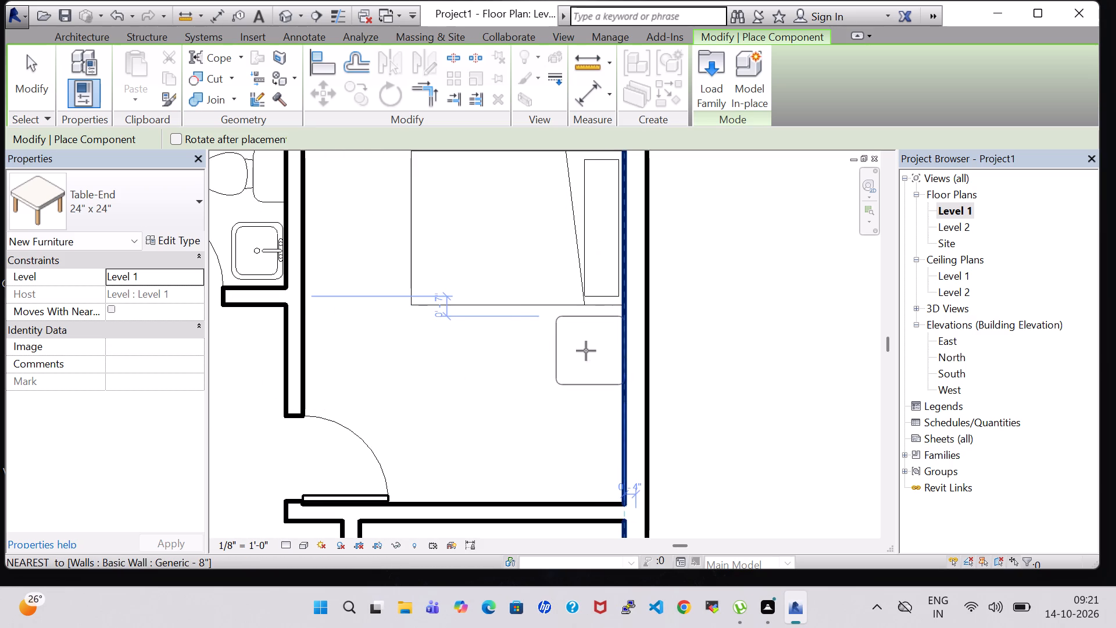
key(Escape)
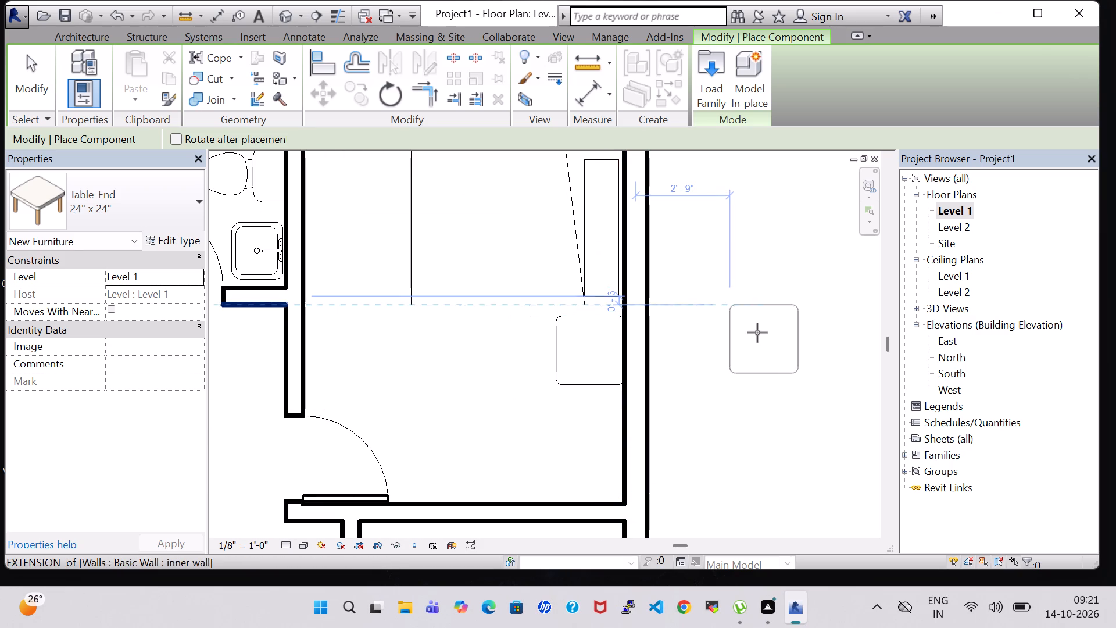
key(Escape)
In the 3D view, nudge the right bedroom's double bed six increments away from the end table, toward the dresser.
click(280, 16)
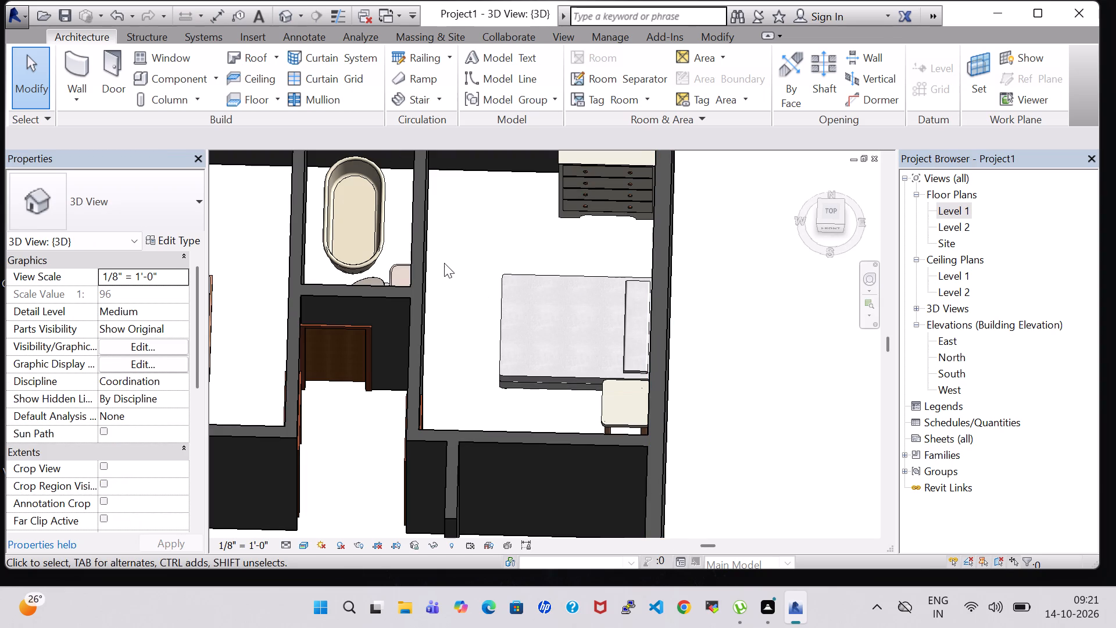
shift+middle_drag(450, 258, 491, 277)
shift+middle_drag(557, 288, 543, 271)
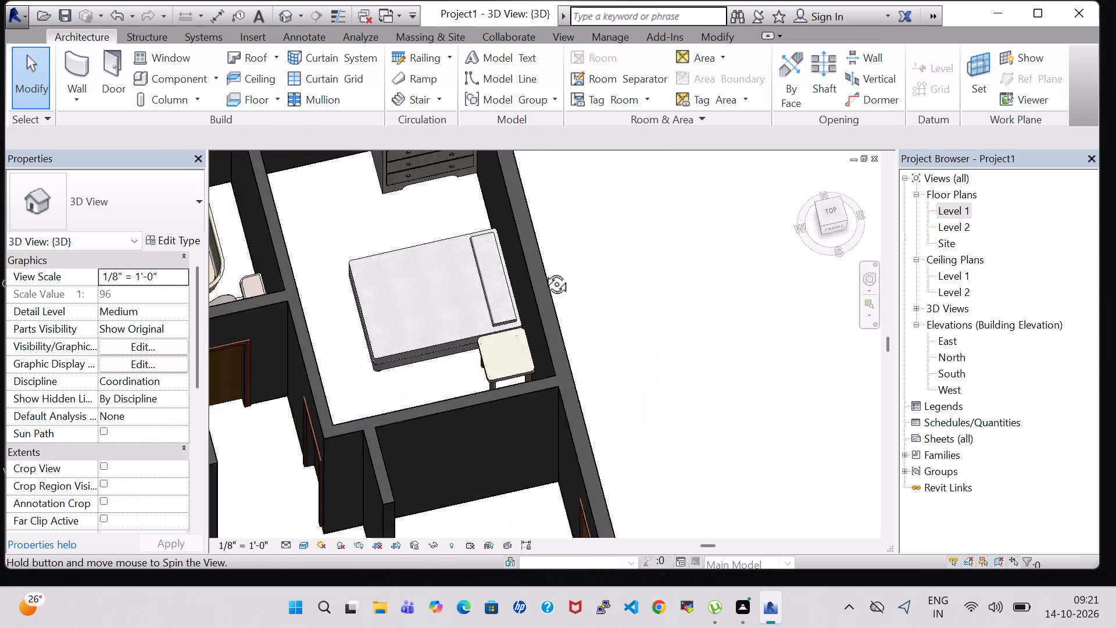
shift+middle_drag(543, 271, 515, 297)
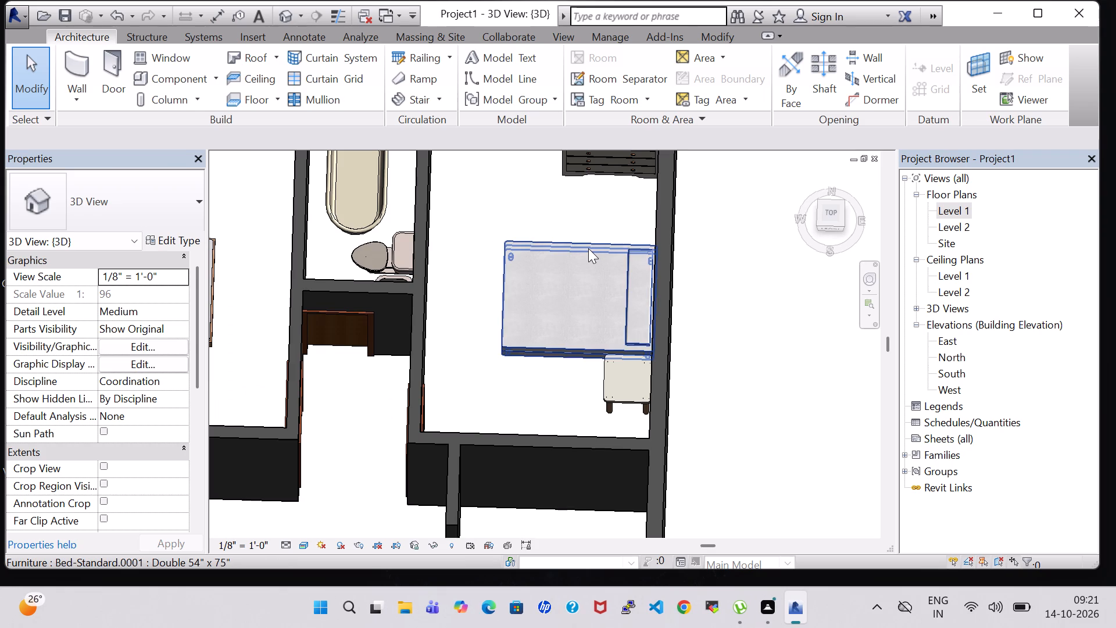
click(588, 248)
key(Up)
key(Up)
key(Up)
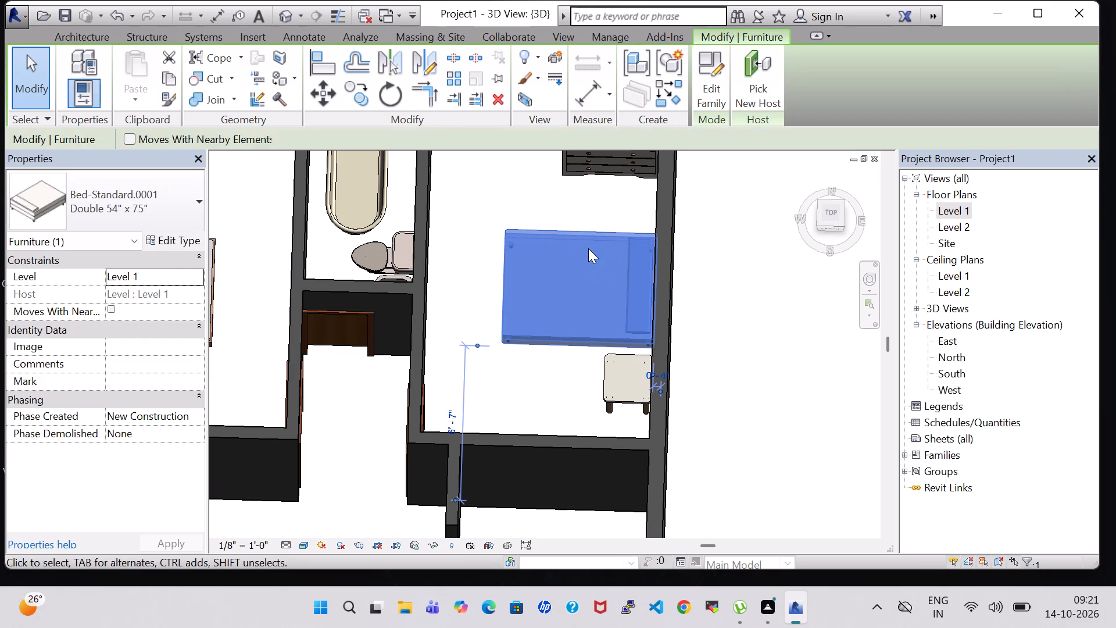
key(Up)
key(Up)
key(Up)
click(759, 266)
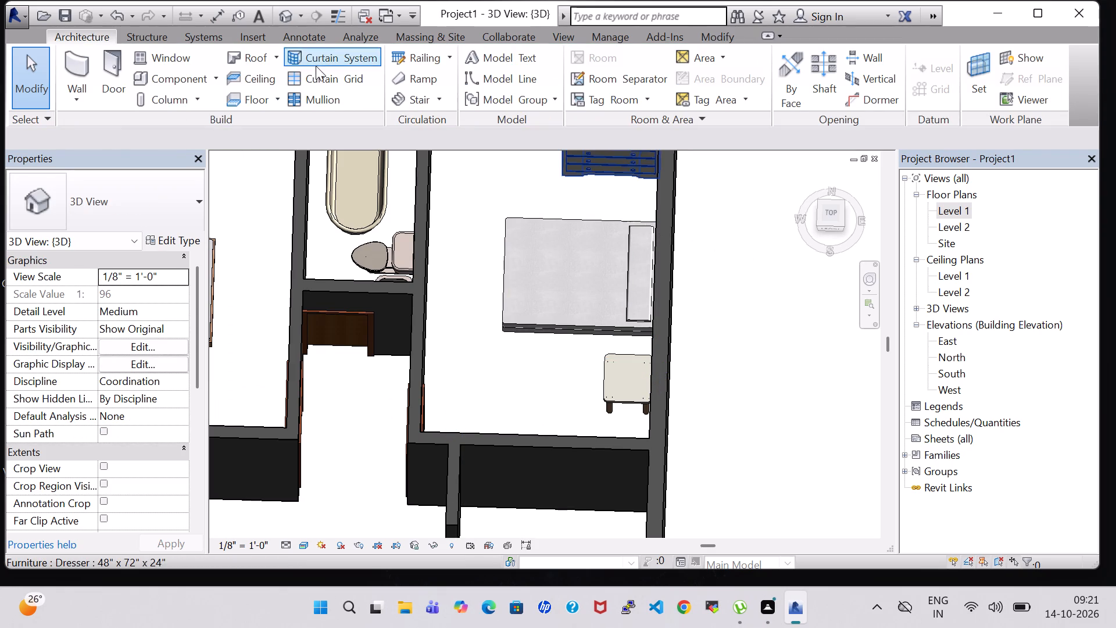
Return to the Level 1 floor plan and examine the unfurnished rooms below the two bedrooms.
double_click(961, 215)
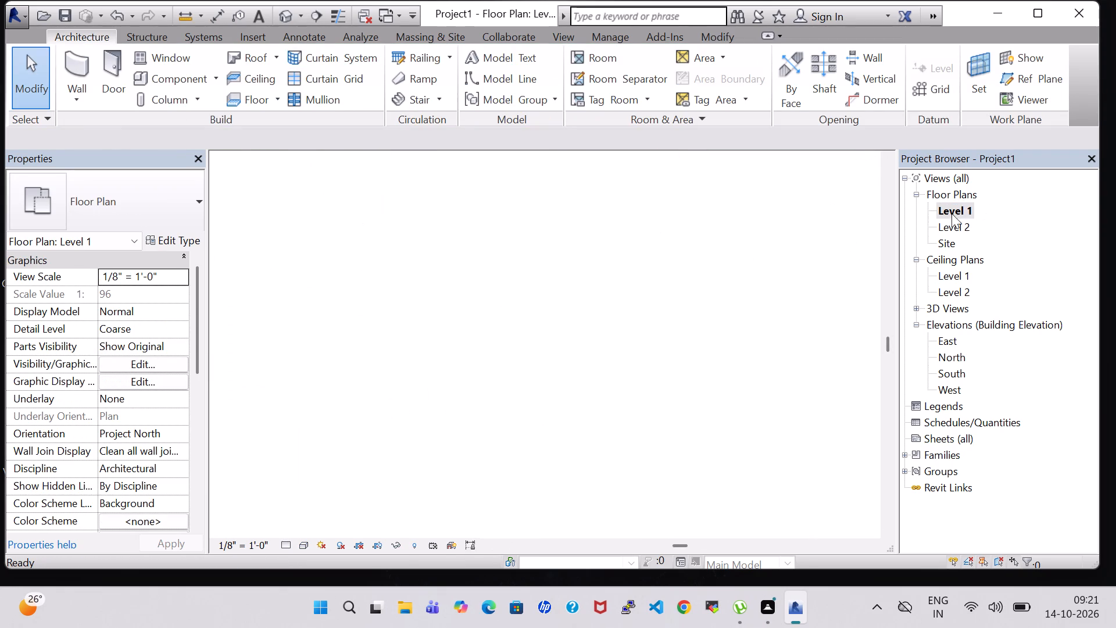
scroll(786, 313, down, 5)
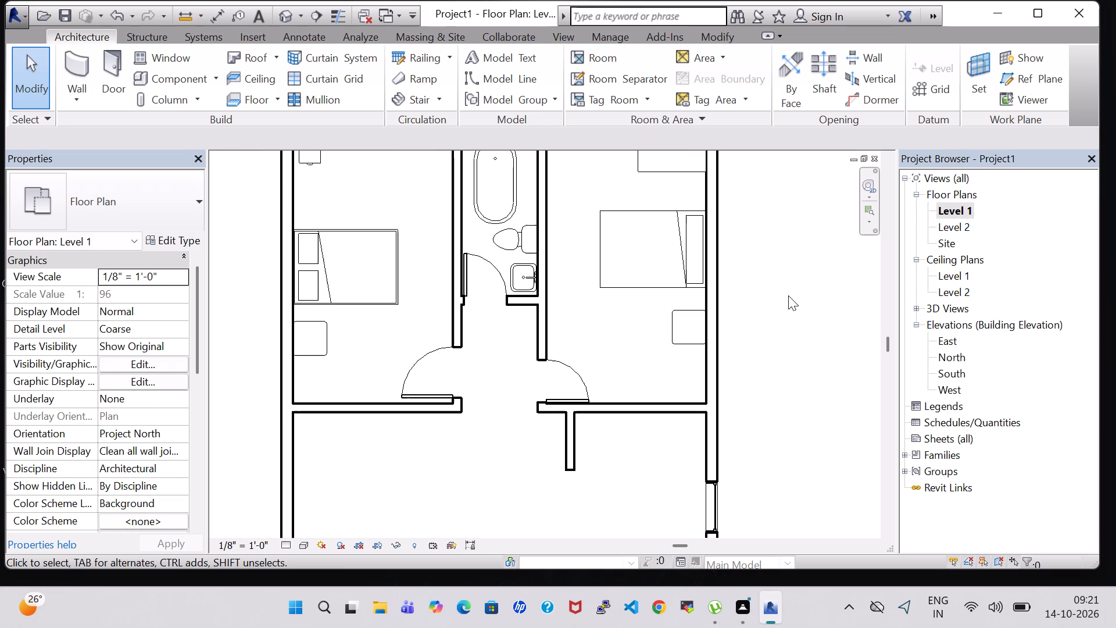
middle_drag(788, 295, 788, 312)
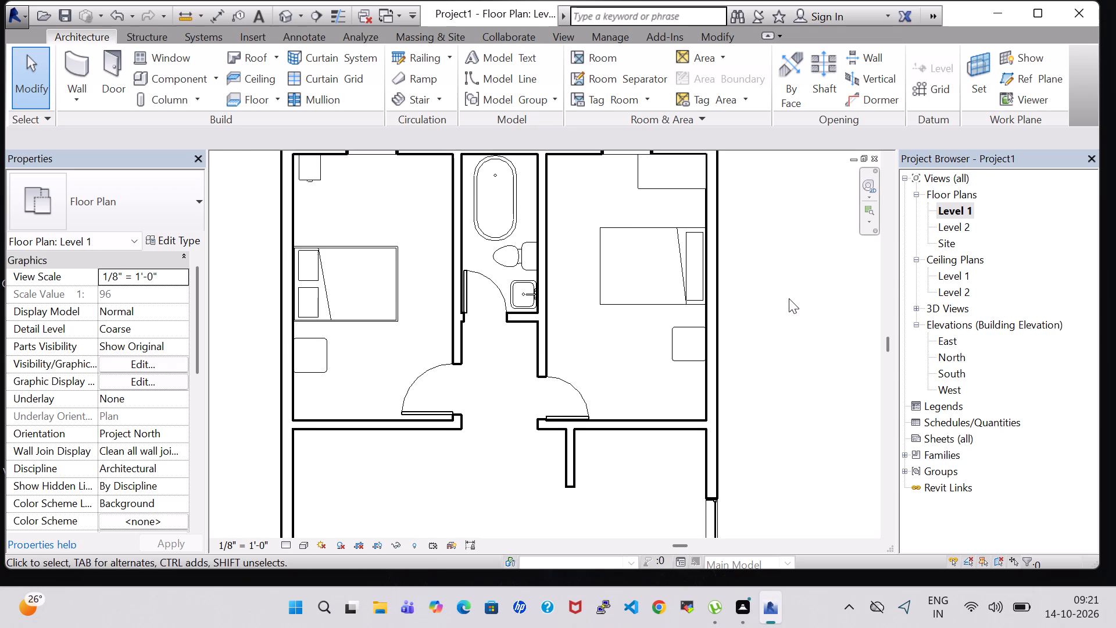
middle_drag(780, 336, 815, 257)
scroll(780, 336, up, 1)
scroll(810, 276, down, 2)
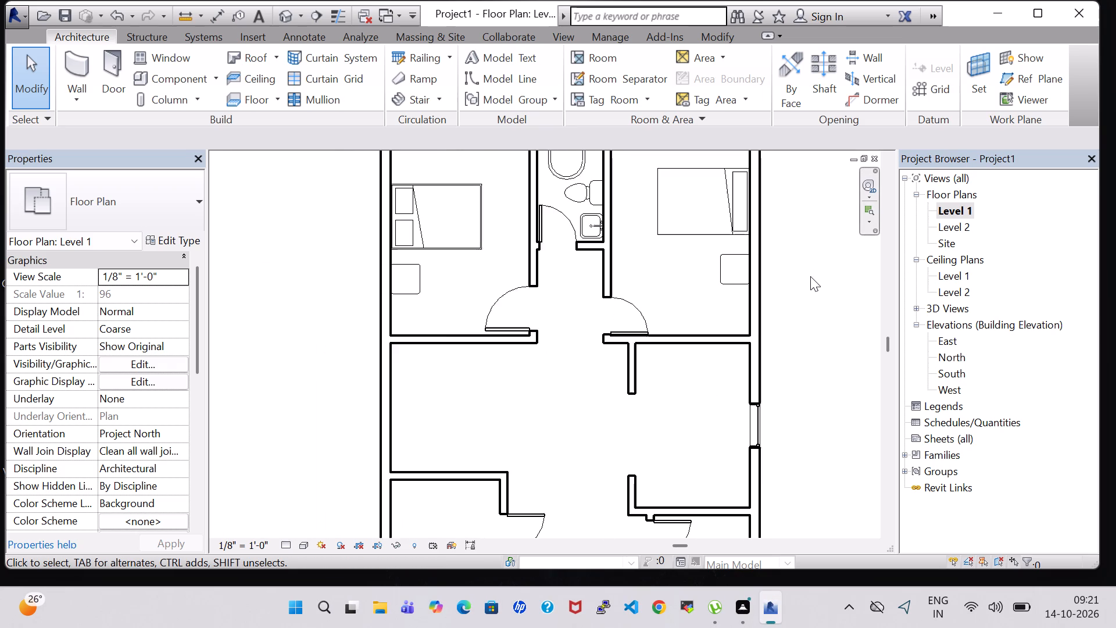
scroll(810, 276, down, 1)
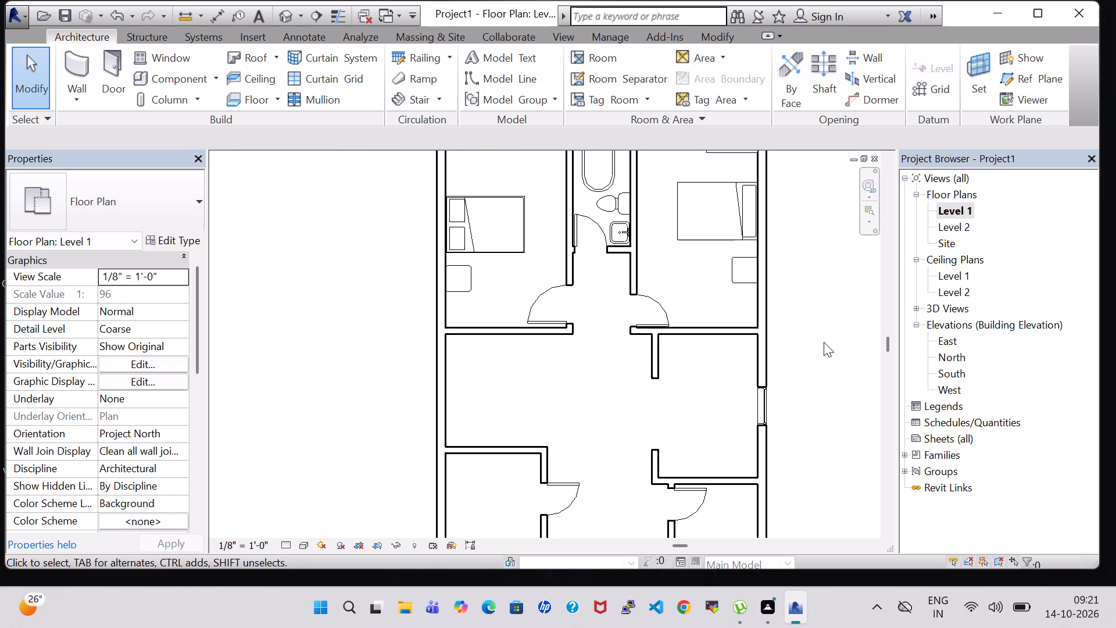
middle_drag(824, 342, 823, 255)
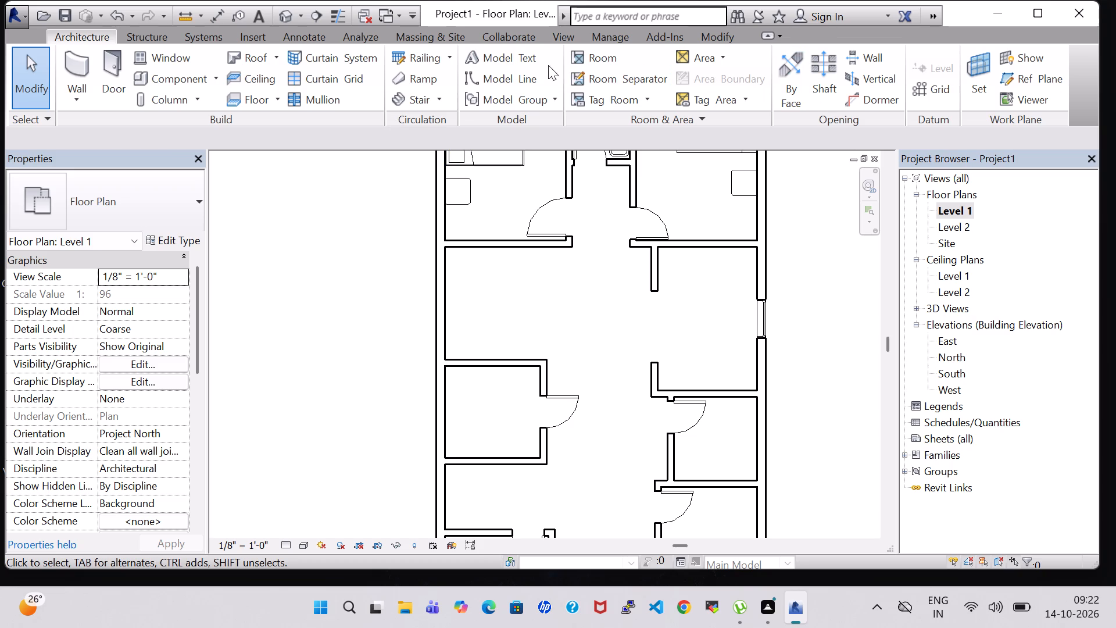
Load the Shelving family from the Storage folder of the Furniture library.
click(179, 76)
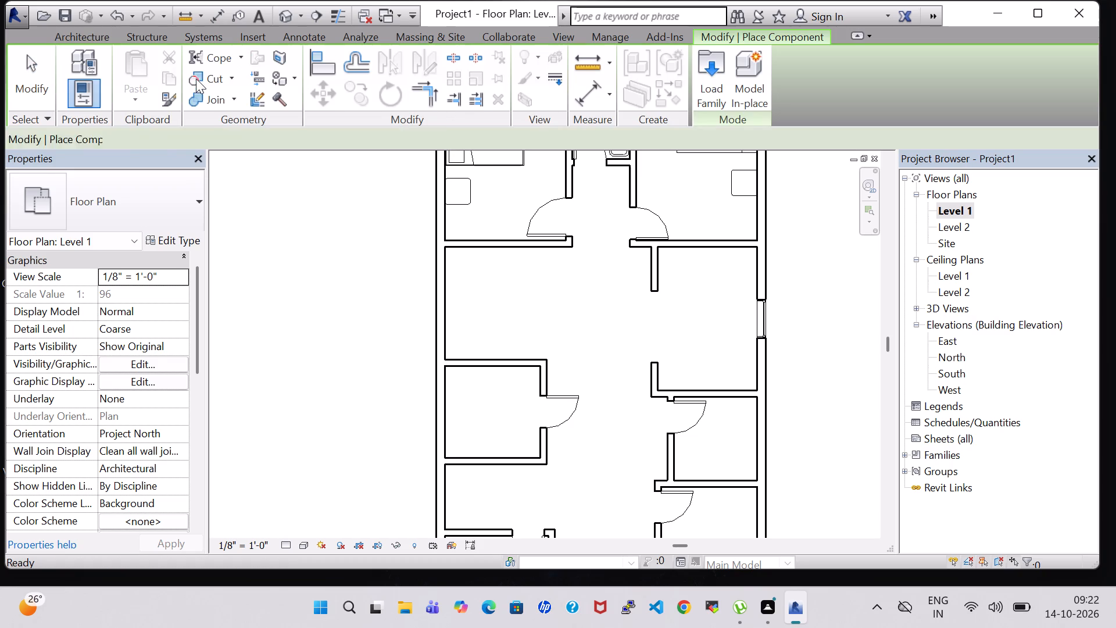
click(699, 81)
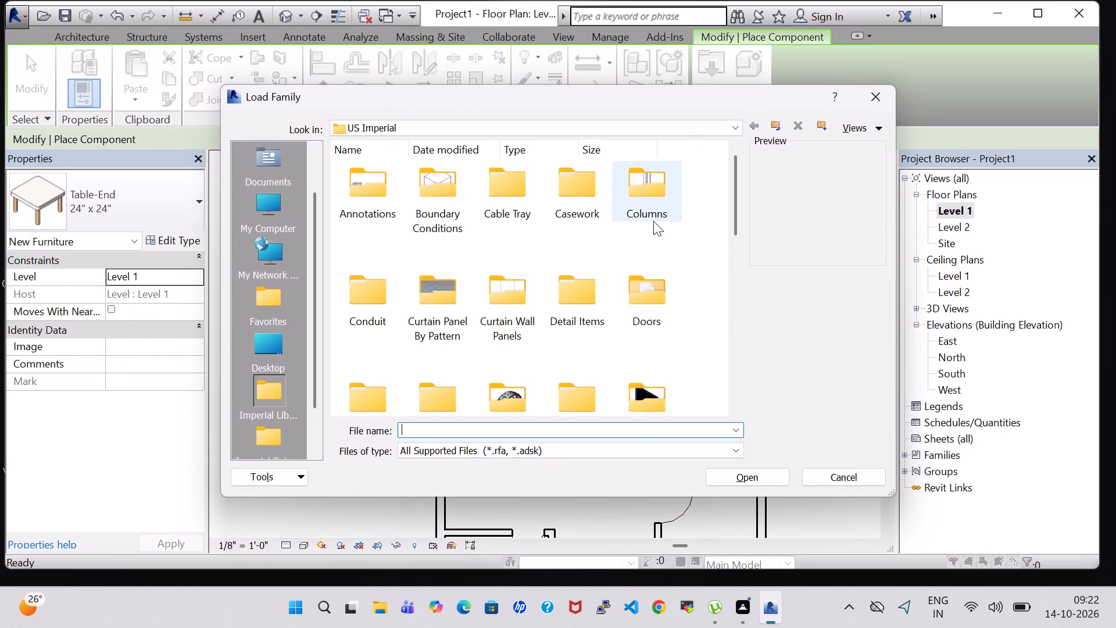
double_click(655, 389)
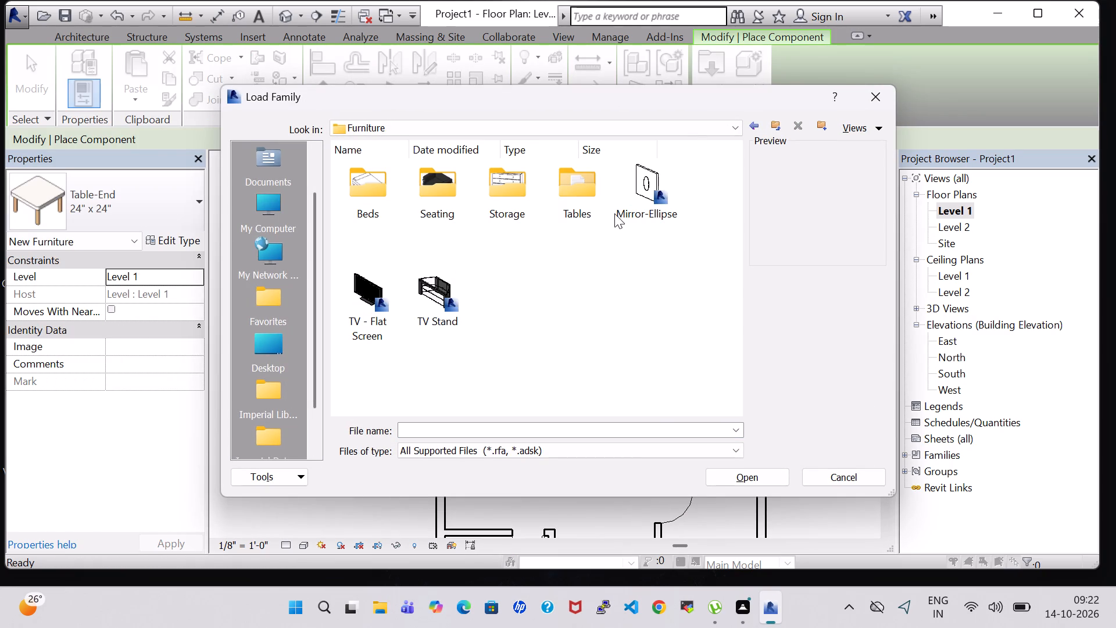
double_click(577, 197)
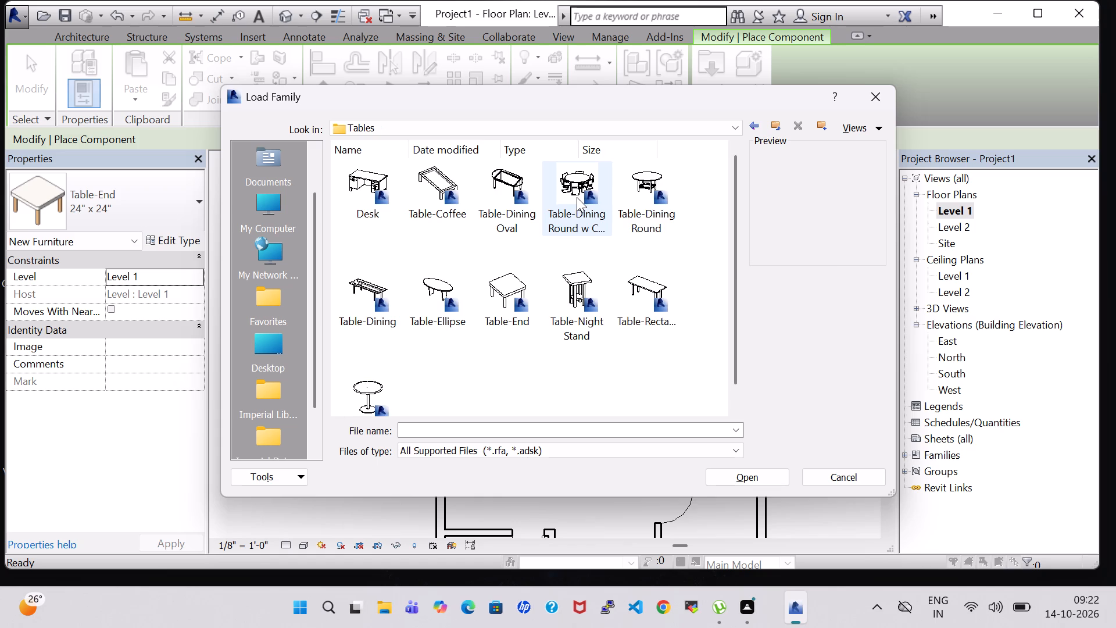
click(753, 119)
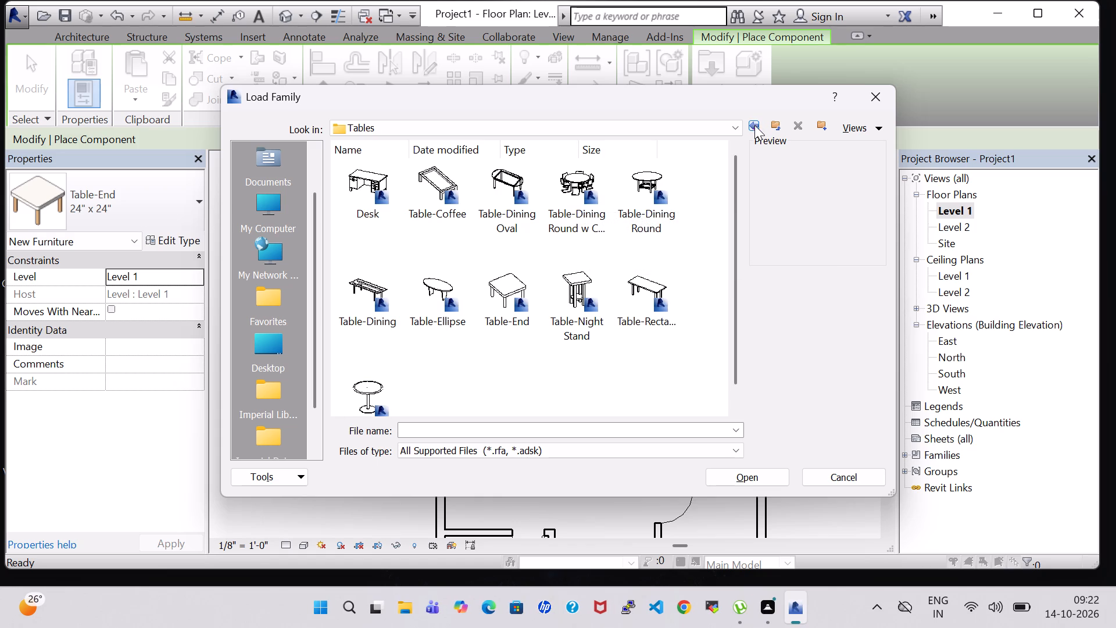
click(754, 125)
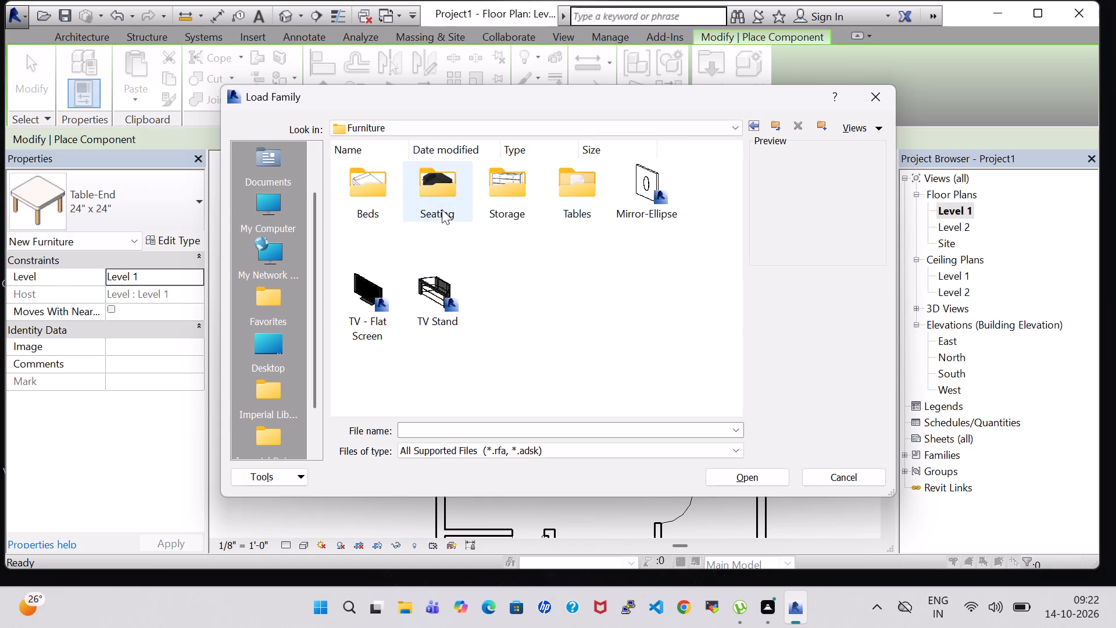
double_click(446, 210)
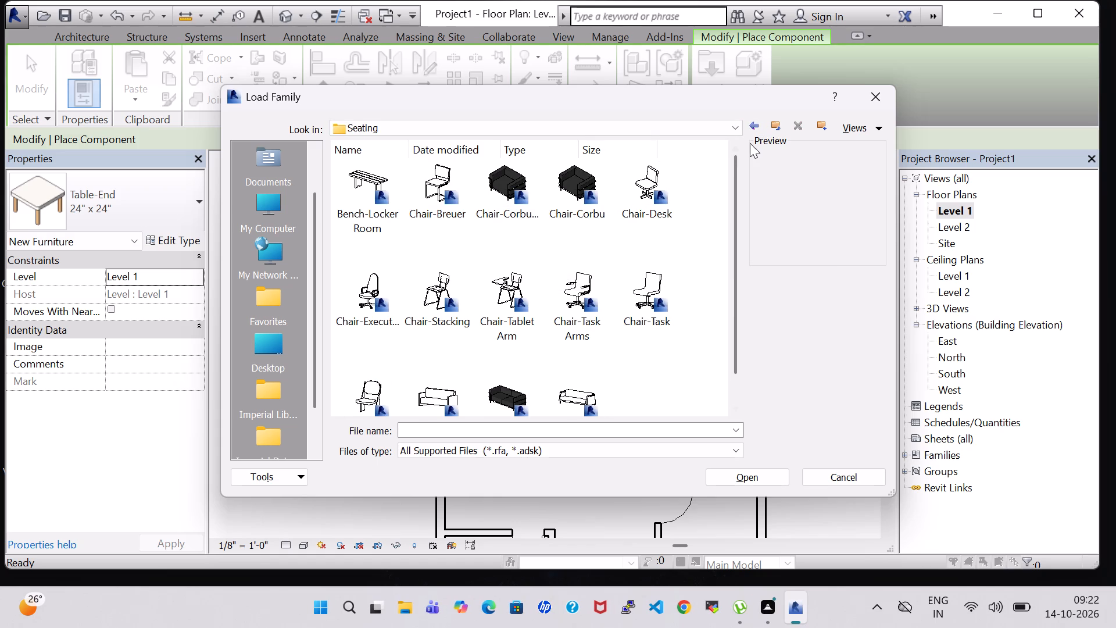
click(752, 130)
double_click(498, 181)
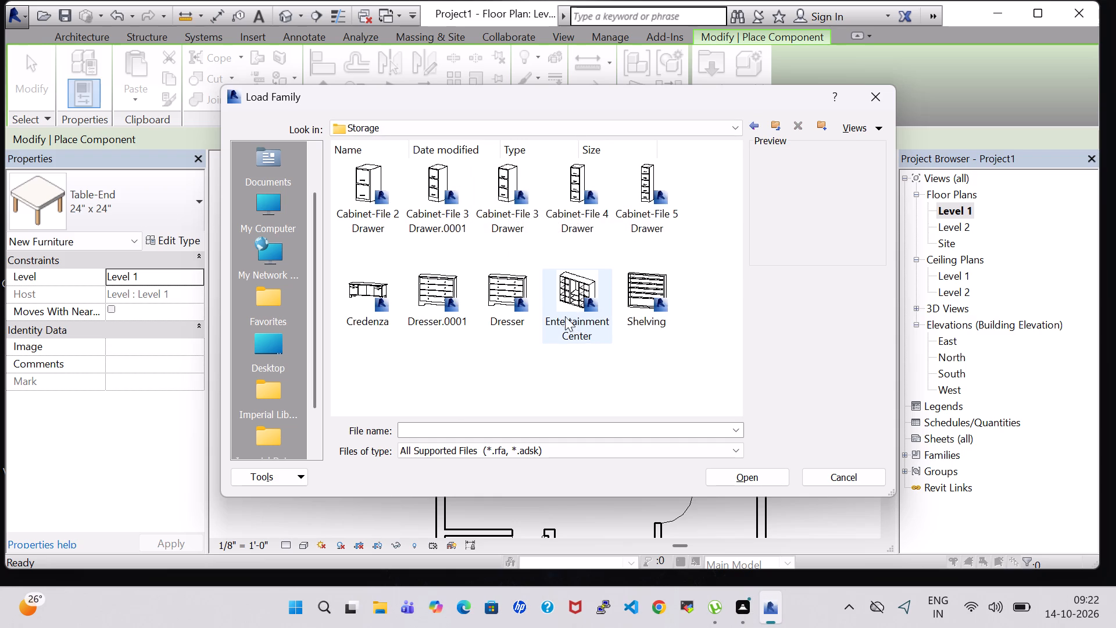
click(648, 279)
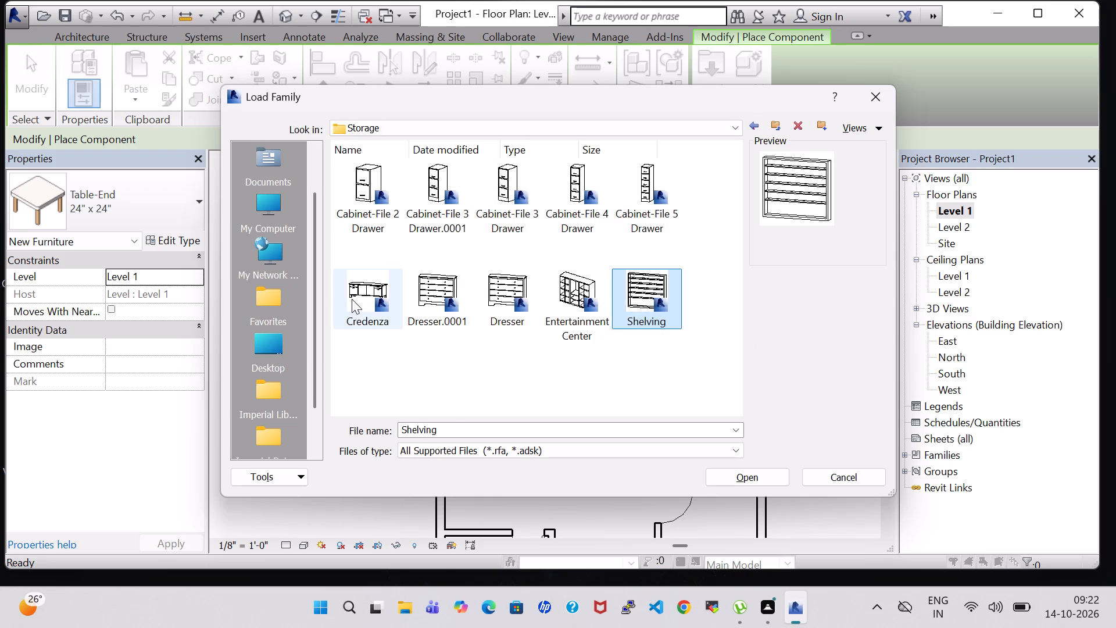
click(775, 474)
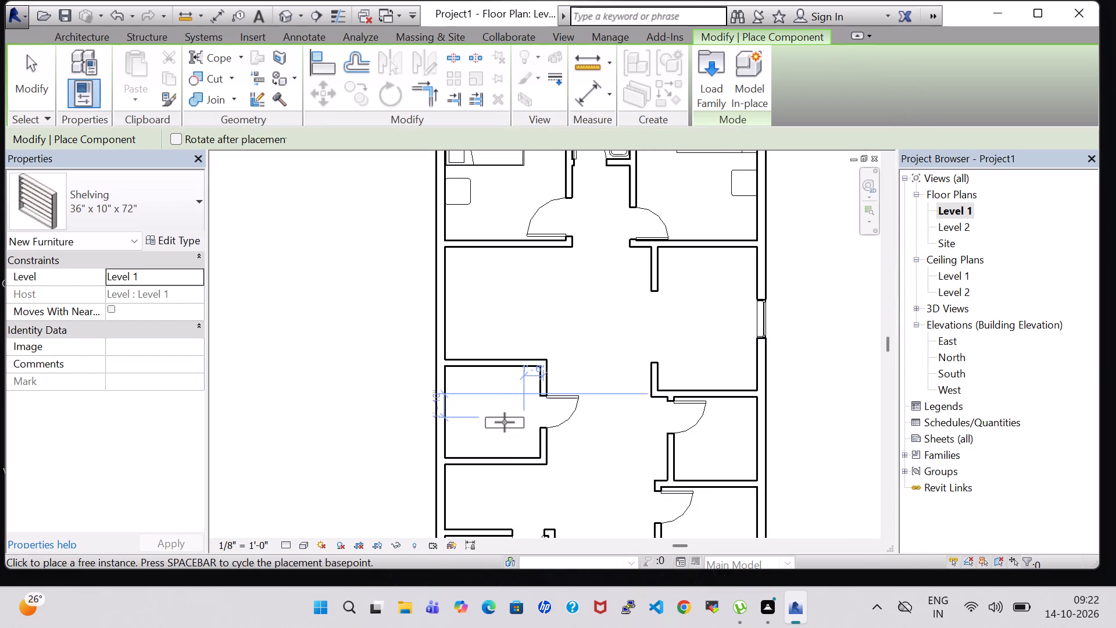
Place a 36" x 10" x 72" Shelving unit, rotated parallel to the exterior wall, in the small room on the house's left side.
key(space)
click(470, 419)
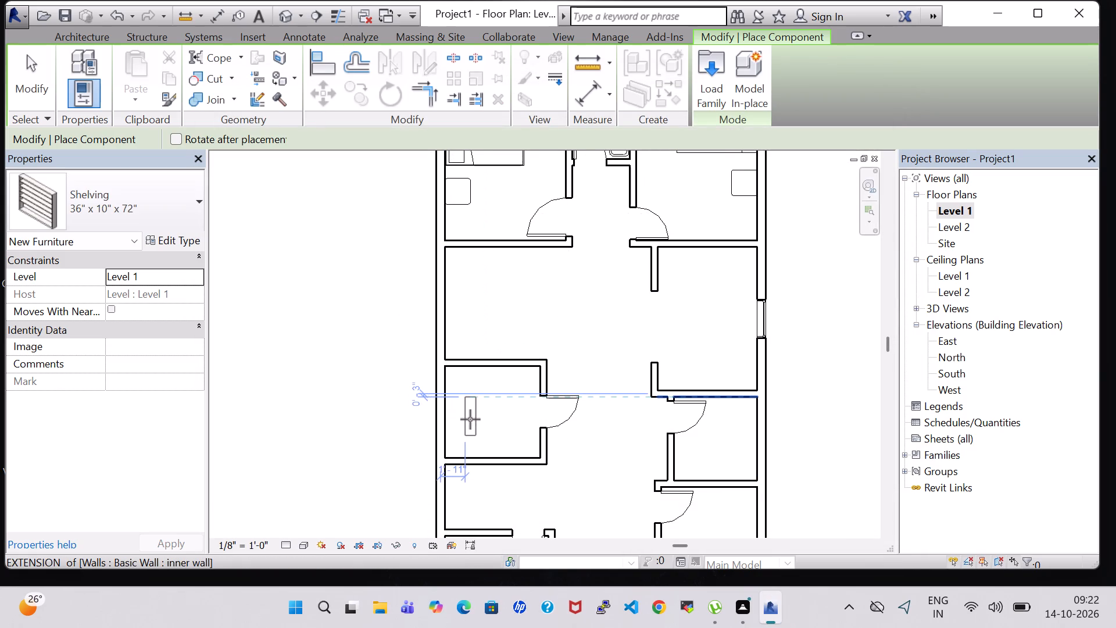
In the 3D view, nudge the shelving unit a net ten increments toward the small room's exterior wall.
click(280, 15)
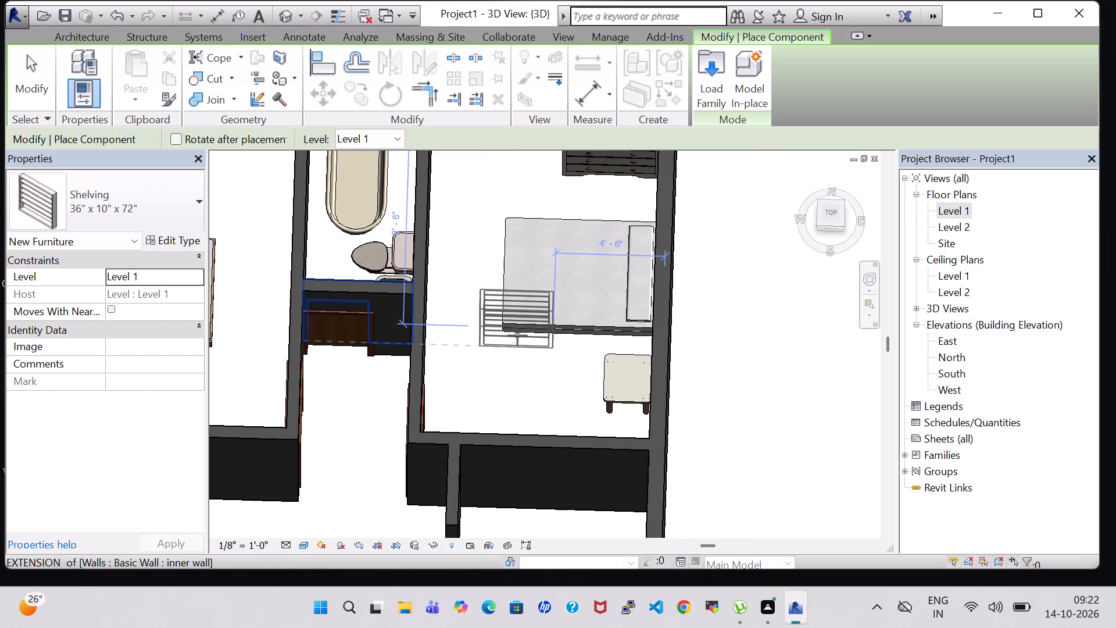
key(Escape)
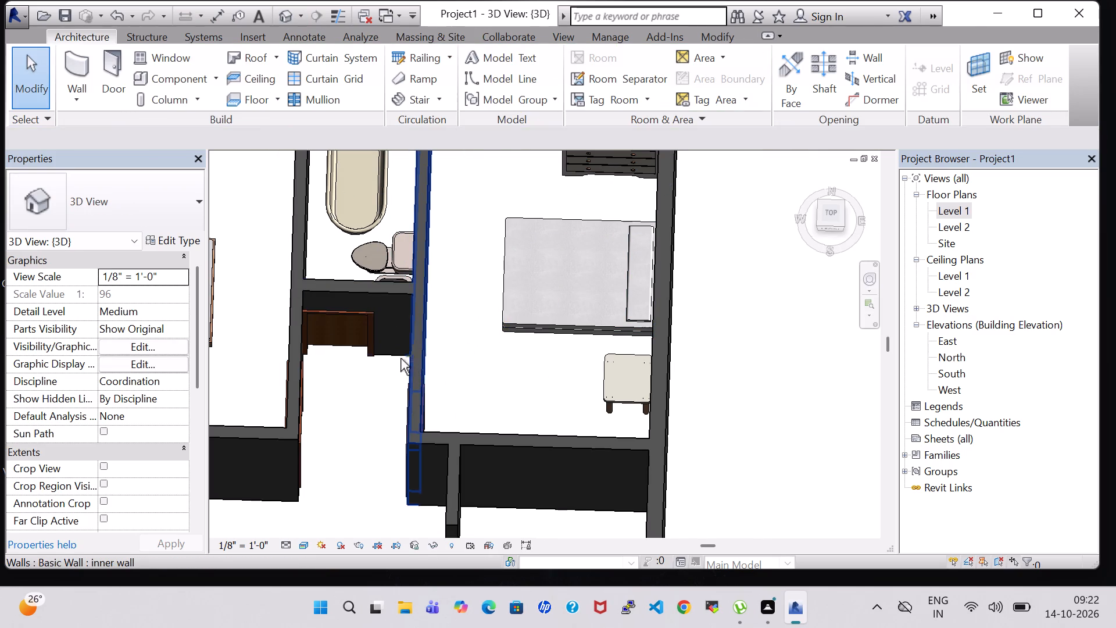
shift+middle_drag(400, 358, 358, 305)
shift+scroll(400, 358, up, 1)
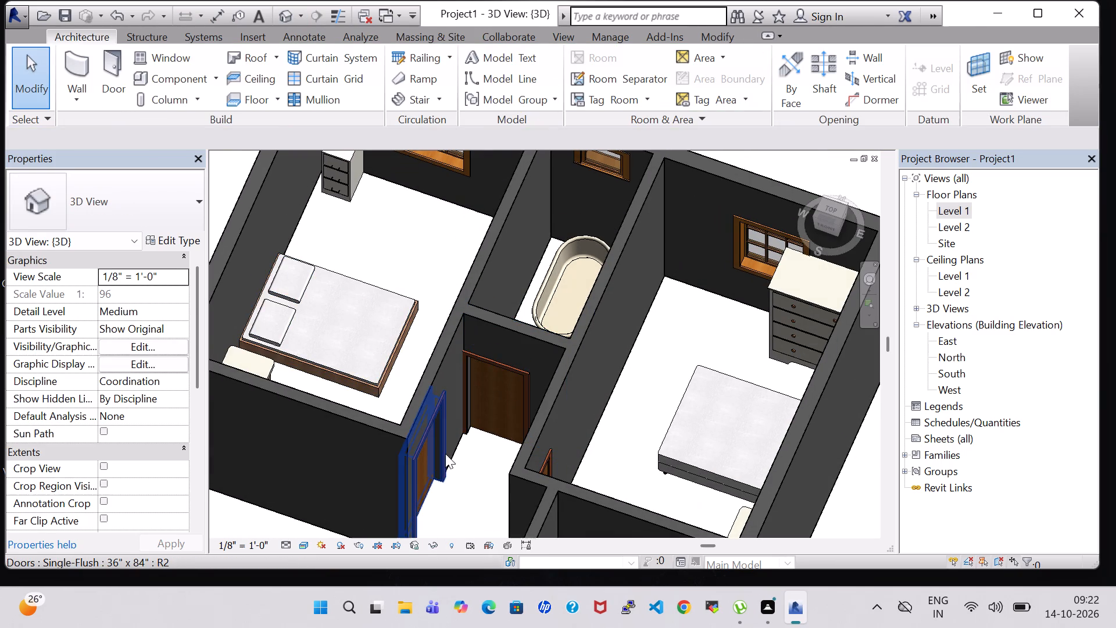
scroll(449, 423, down, 4)
middle_drag(448, 469, 481, 323)
scroll(384, 433, up, 5)
shift+middle_drag(453, 454, 324, 442)
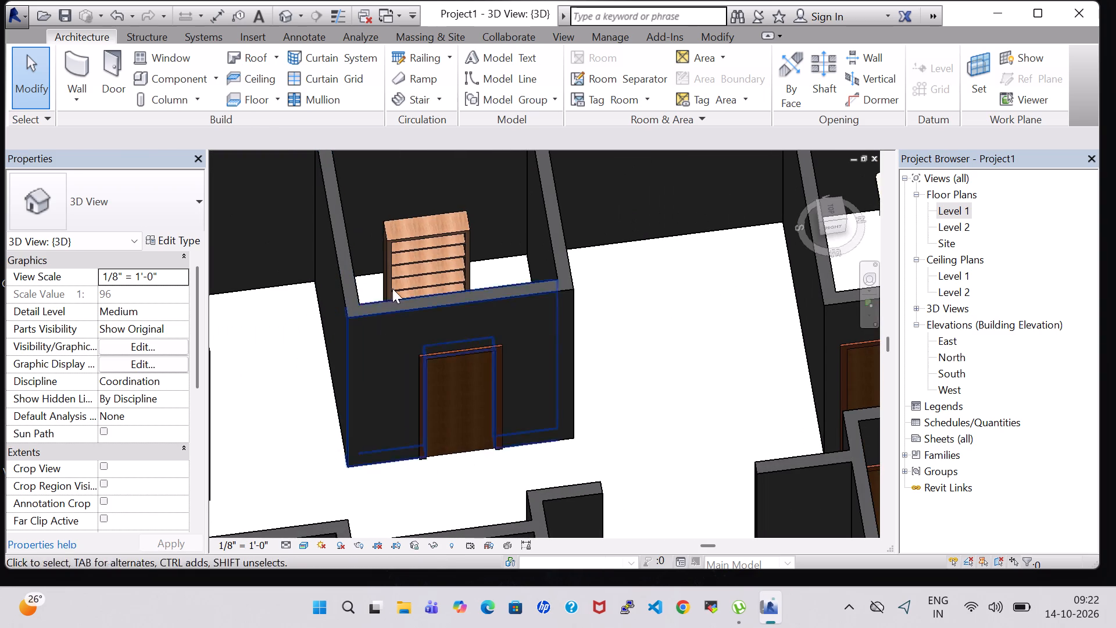
click(417, 234)
key(Up)
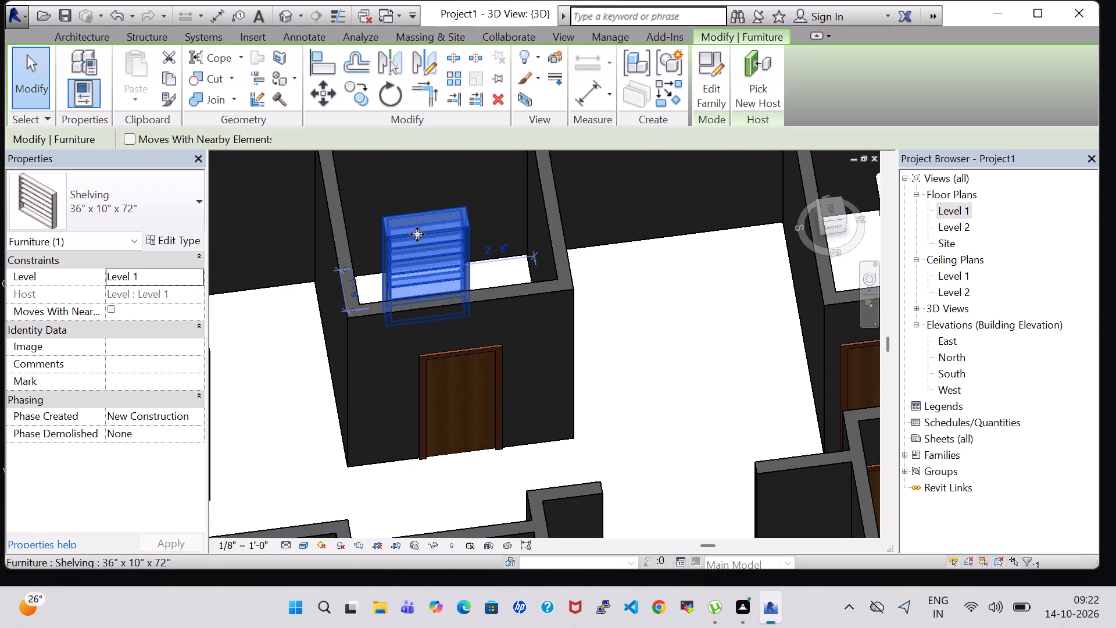
key(Up)
key(Up)
key(Up)
key(Up)
key(Up)
key(Up)
key(Up)
key(Up)
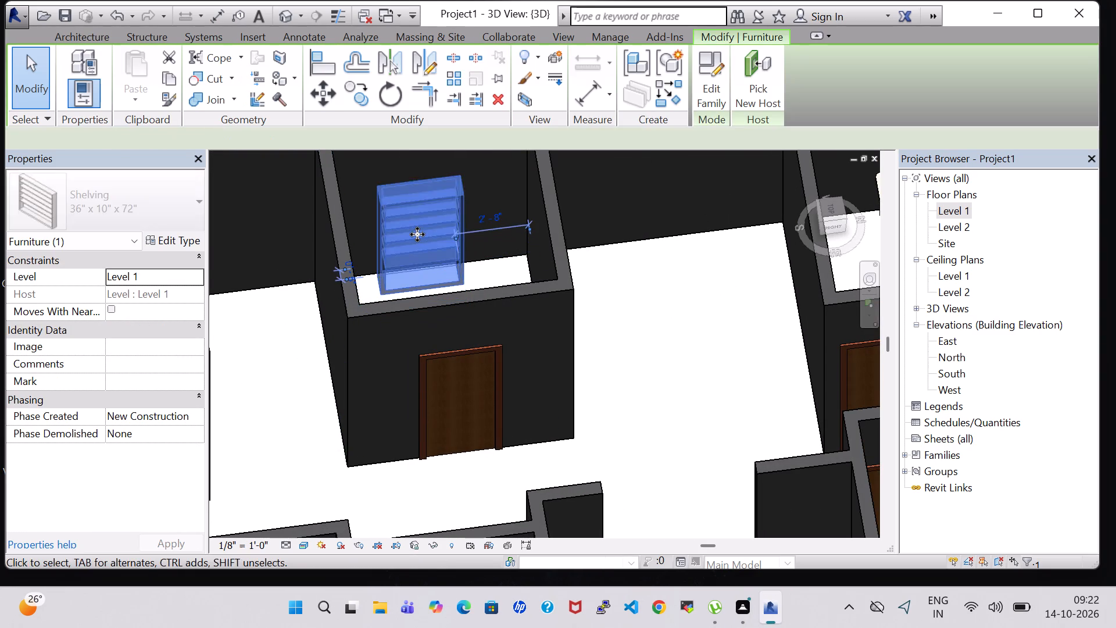
key(Up)
key(Up)
key(Down)
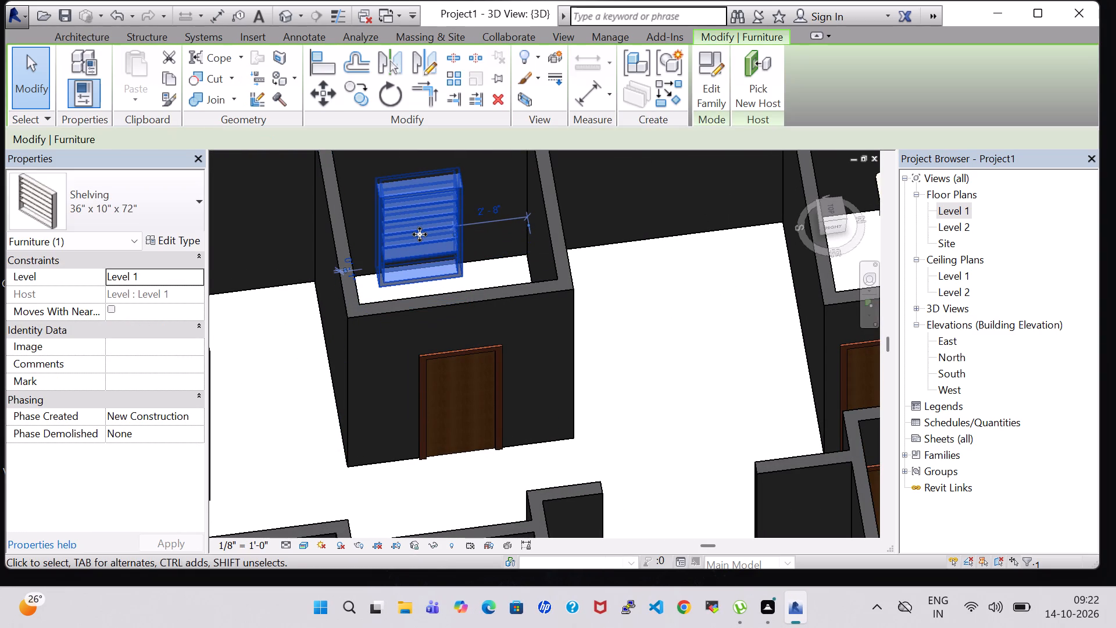
click(662, 279)
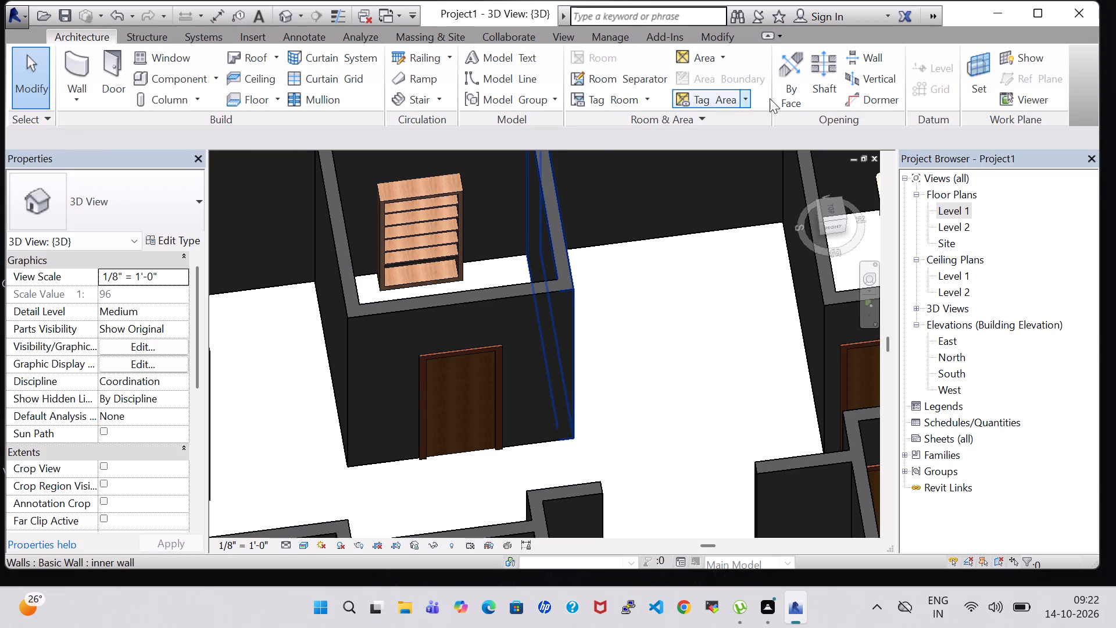
In the Level 1 floor plan, nudge the shelving one increment away from the exterior wall into the small room.
double_click(949, 213)
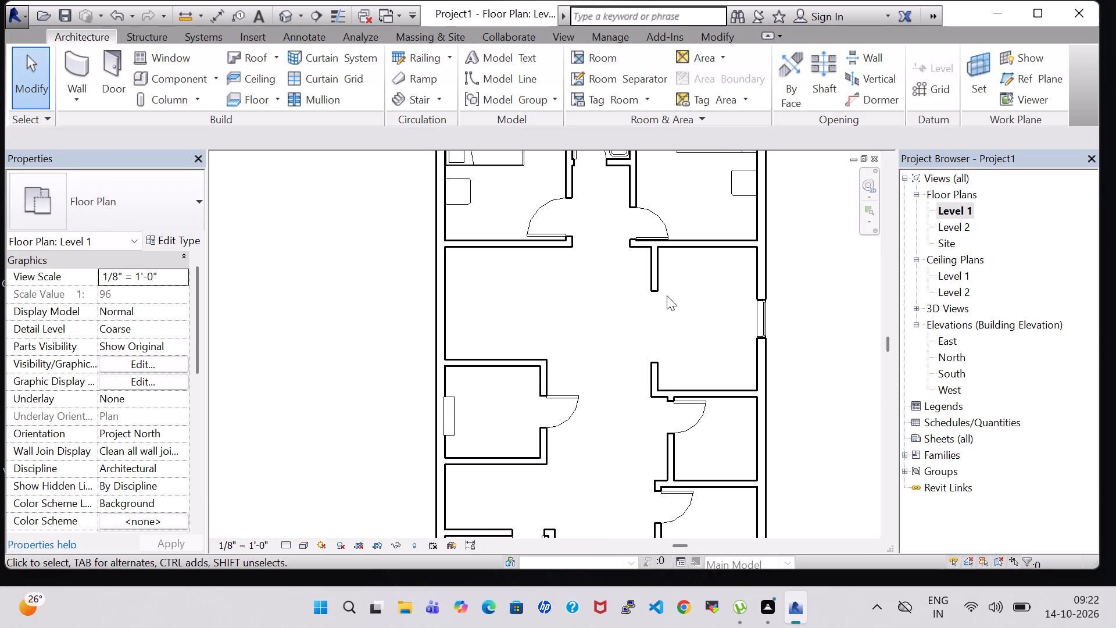
key(Right)
key(Right)
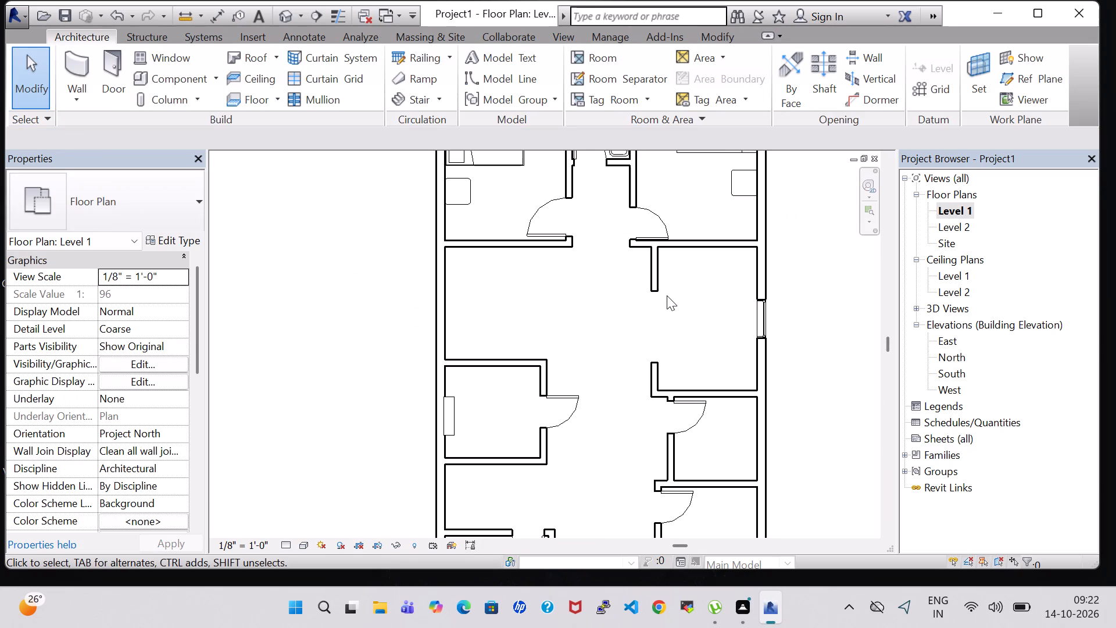
key(Right)
click(454, 415)
key(Right)
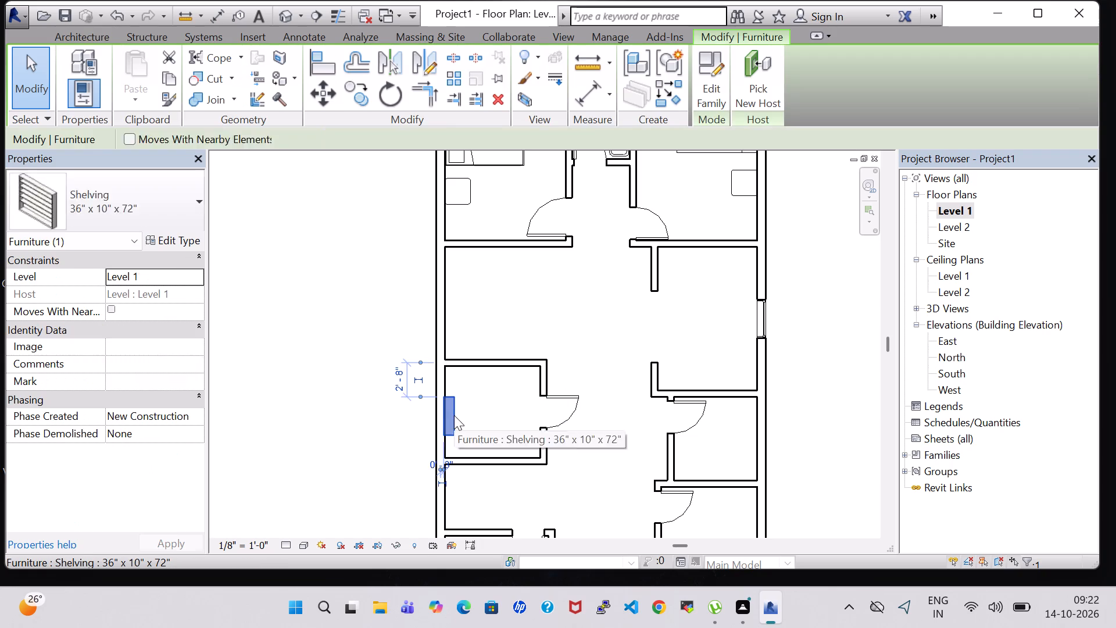
click(568, 342)
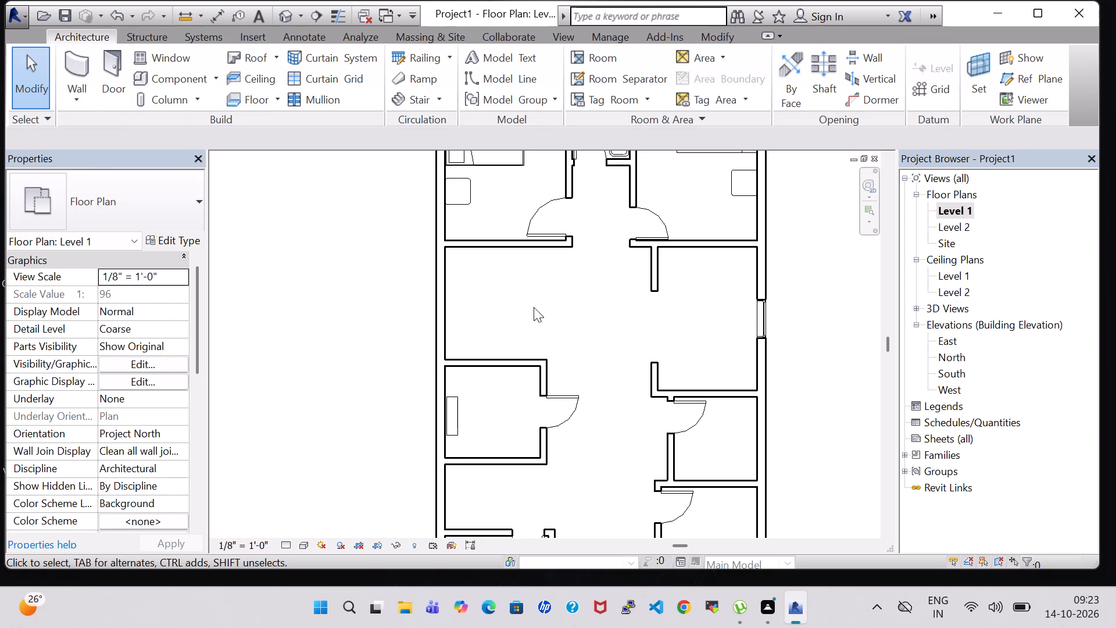
Load the TV - Flat Screen family from the Furniture library.
click(167, 81)
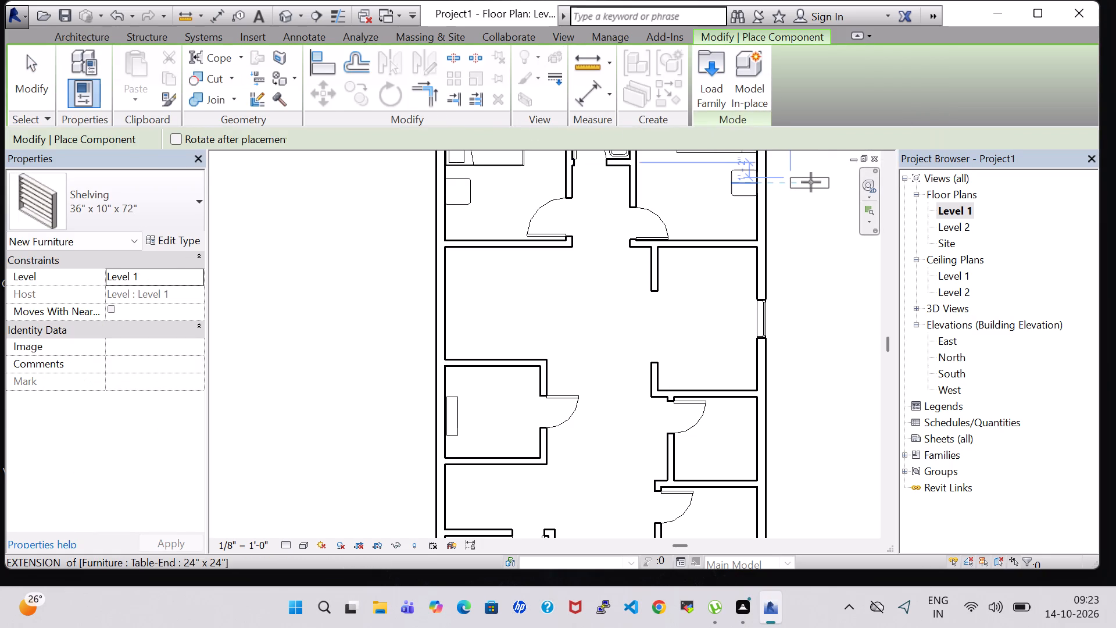
click(720, 89)
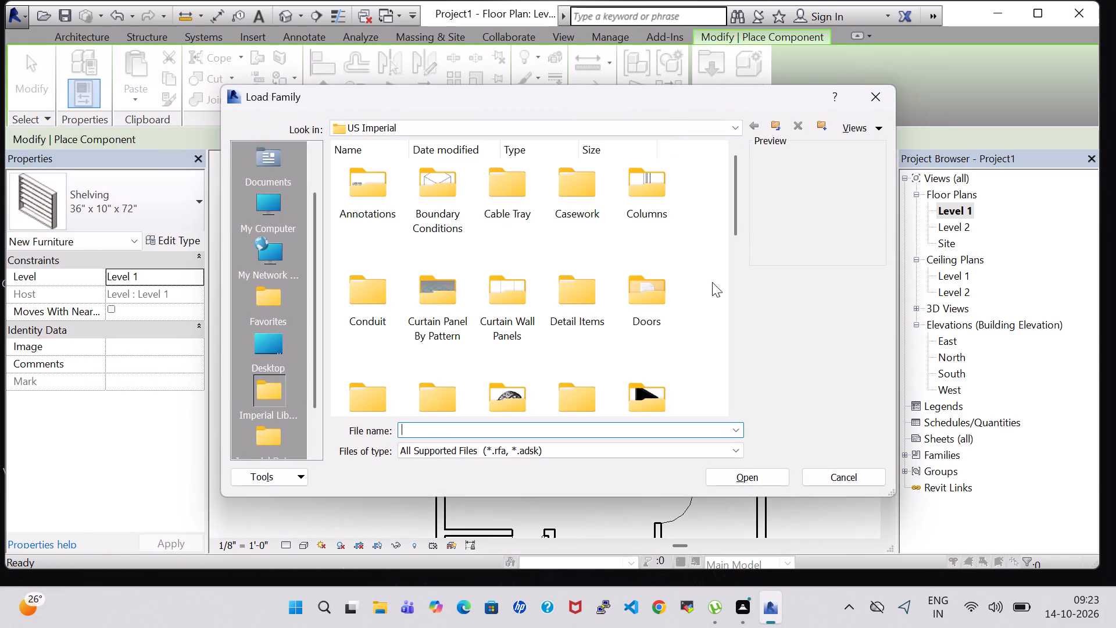
double_click(641, 382)
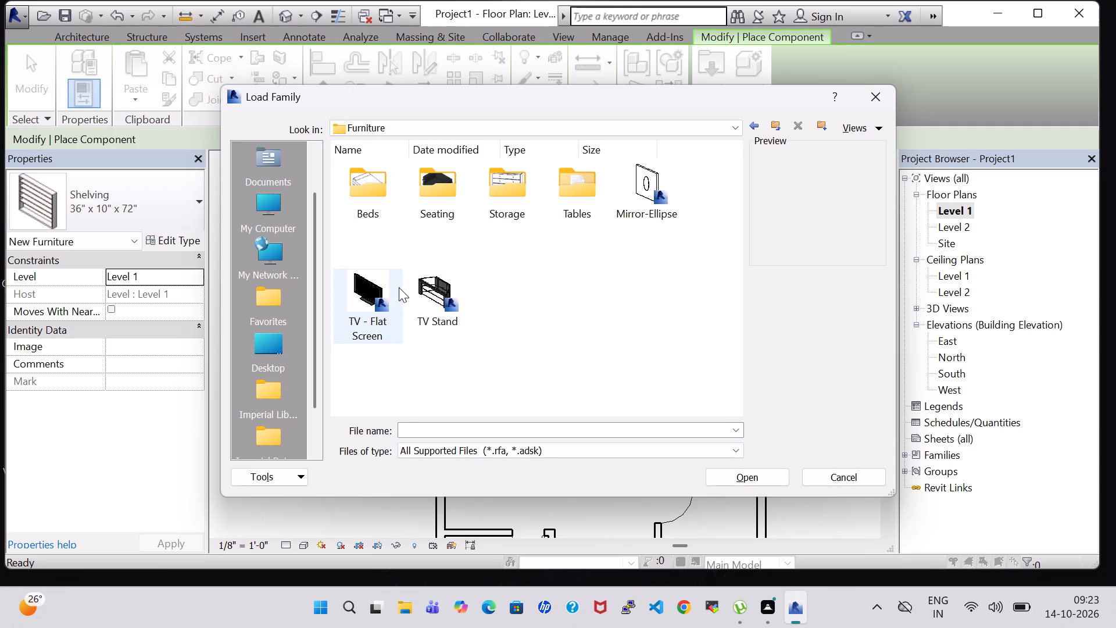
click(378, 286)
click(744, 477)
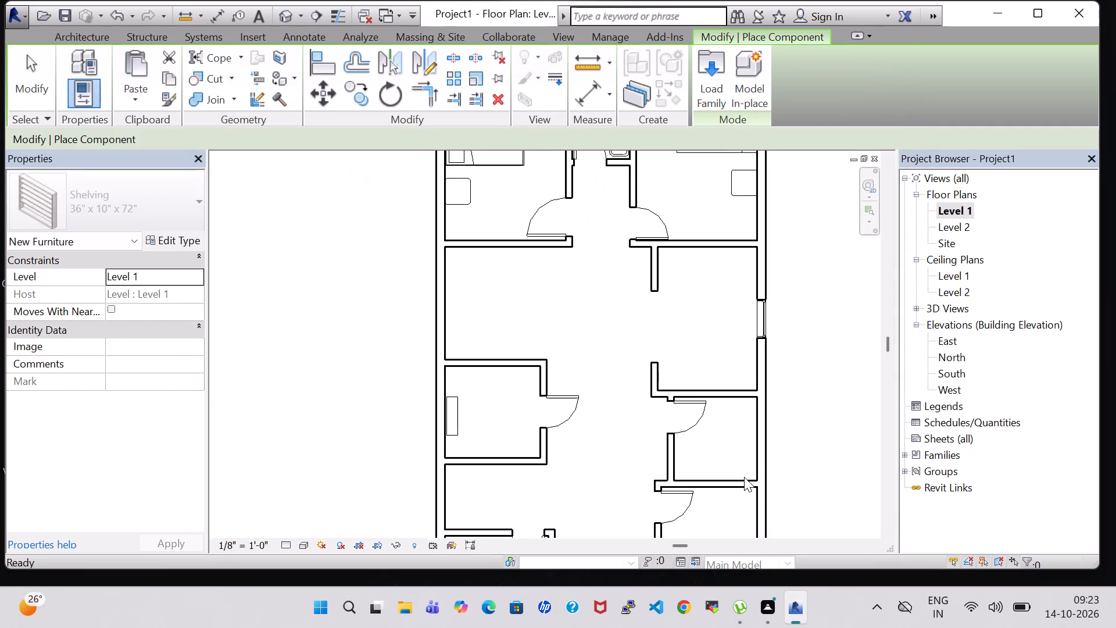
Place a 42" TV - Flat Screen, rotated 90°, against the right bedroom's wall shared with the bathroom, opposite the bed.
click(152, 214)
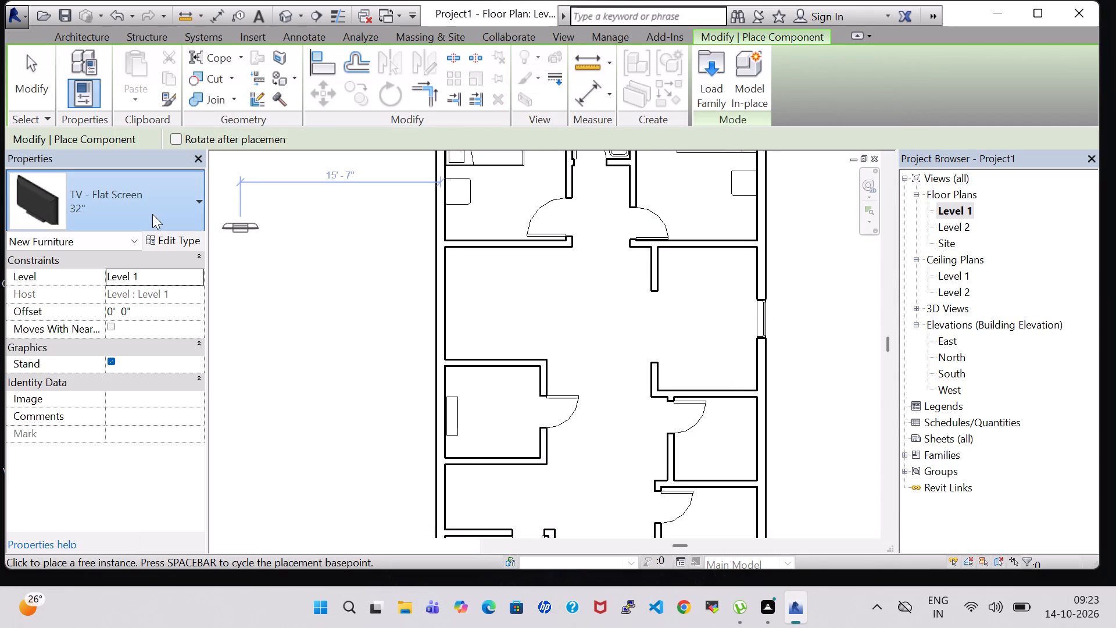
click(187, 213)
click(179, 236)
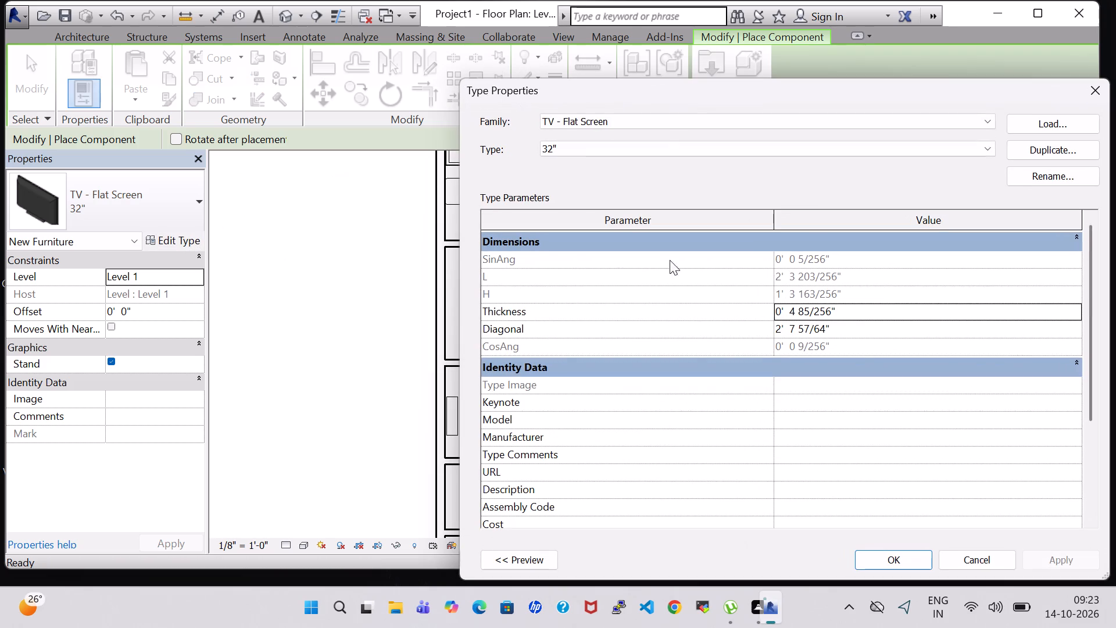
click(786, 154)
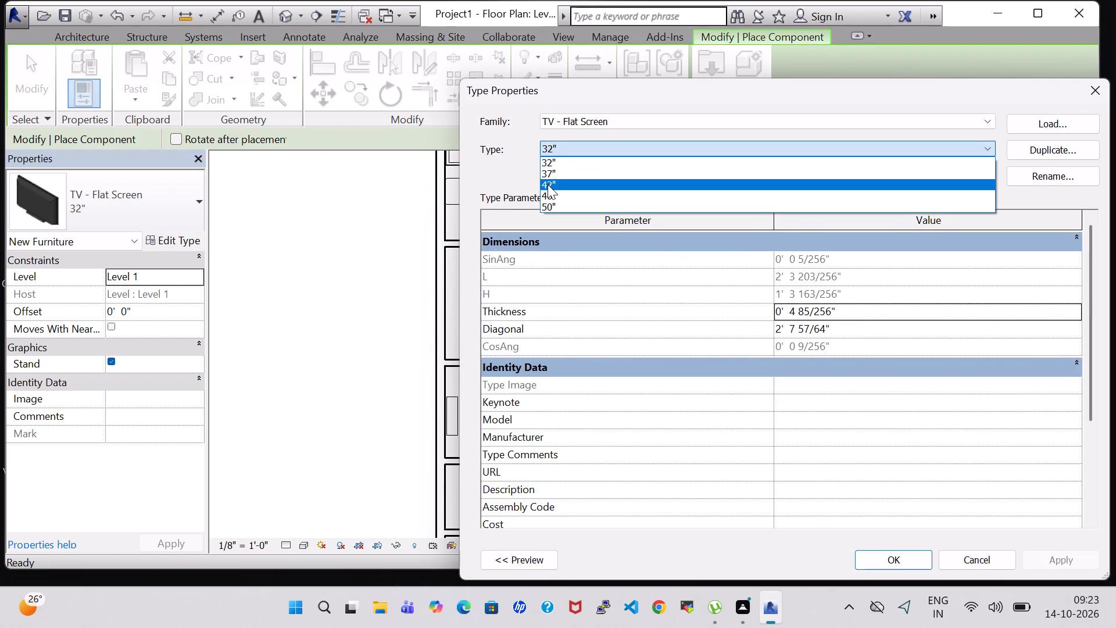
click(548, 184)
click(914, 562)
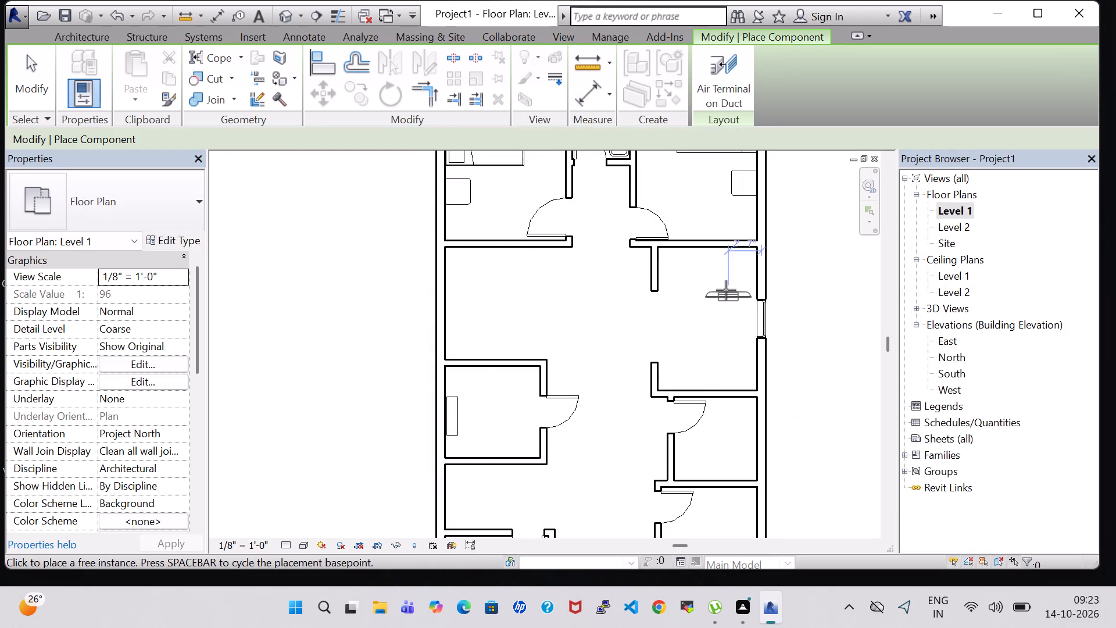
middle_drag(726, 290, 716, 398)
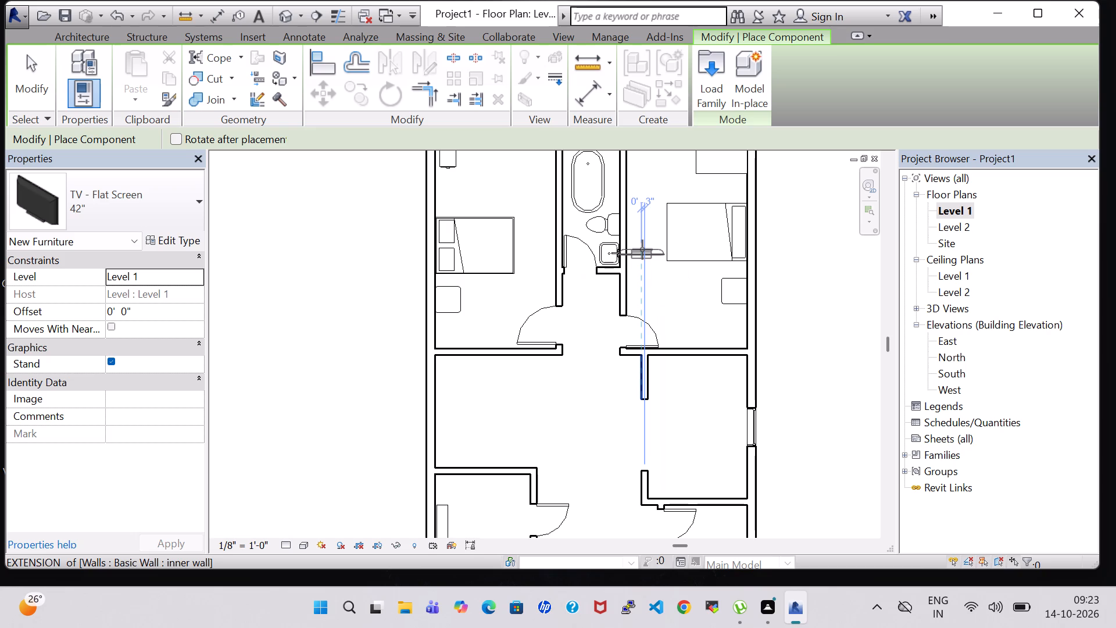
key(space)
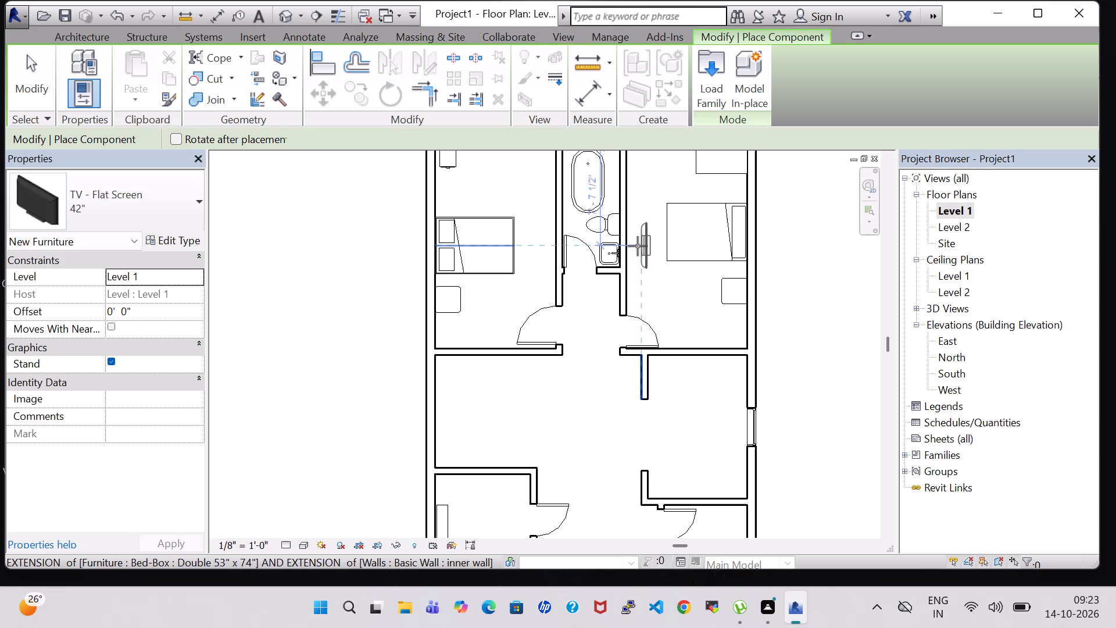
scroll(624, 240, up, 6)
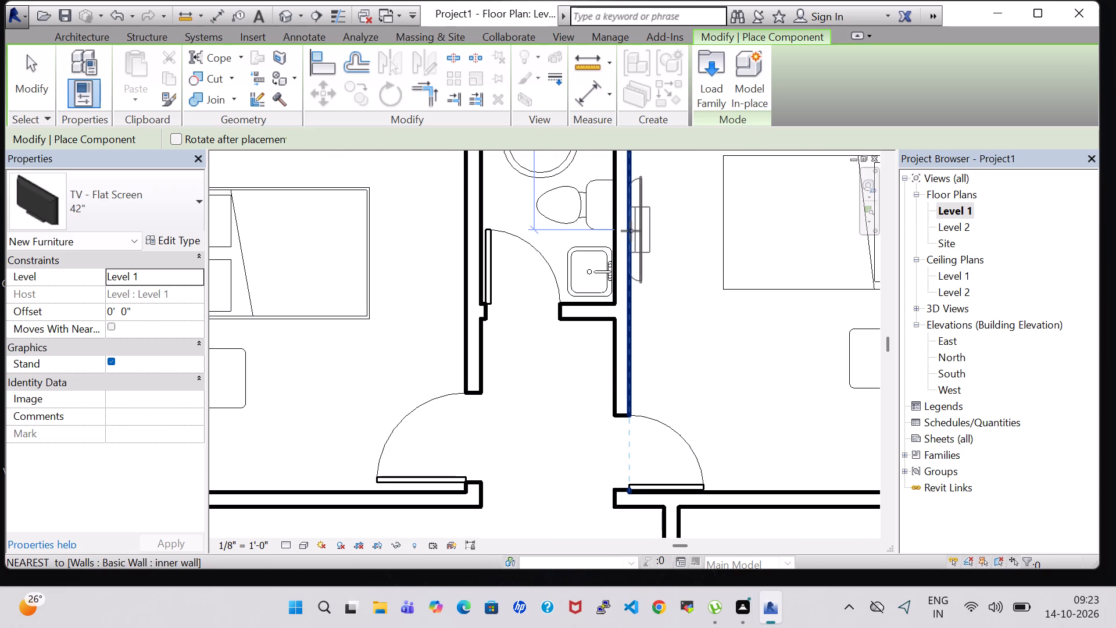
click(631, 231)
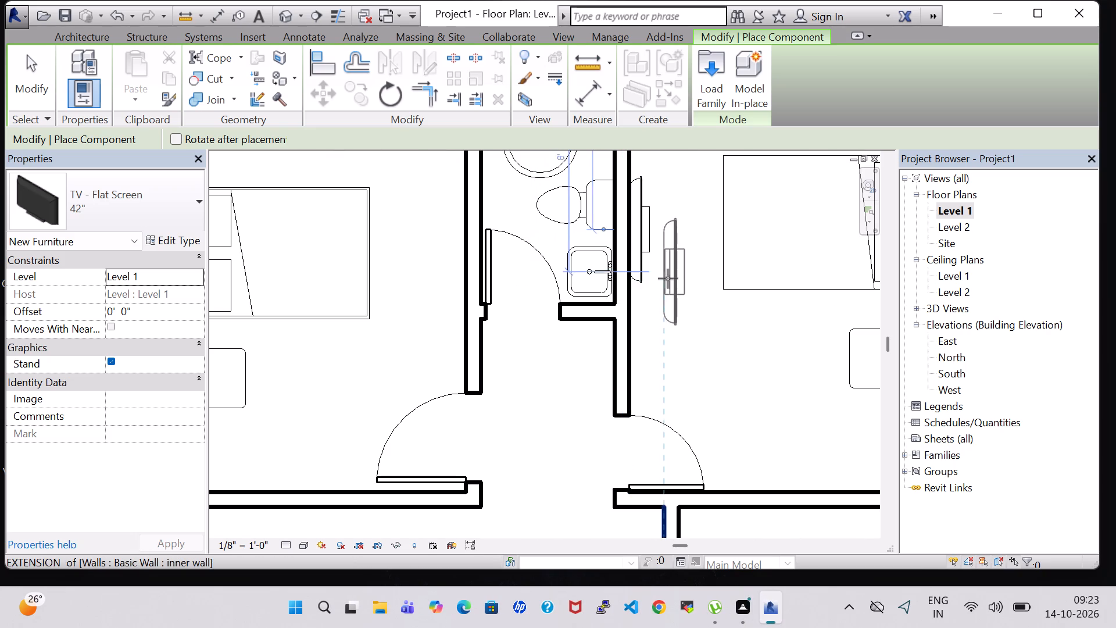
Set the offset of the flat-screen TV in the right bedroom to 3' 0".
scroll(668, 279, down, 9)
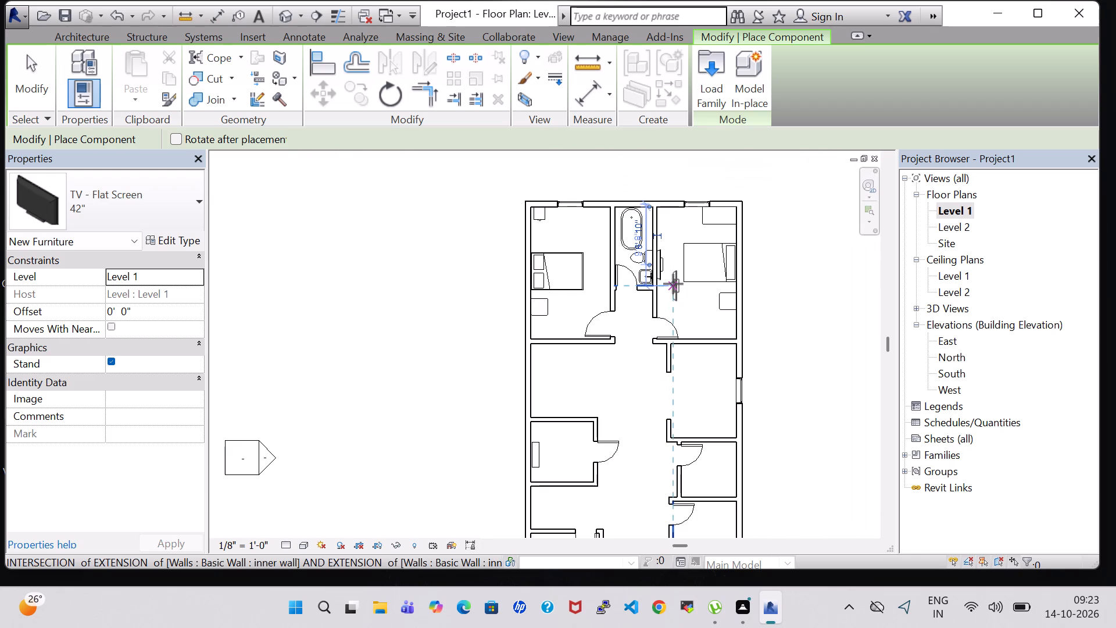
key(Escape)
key(Escape)
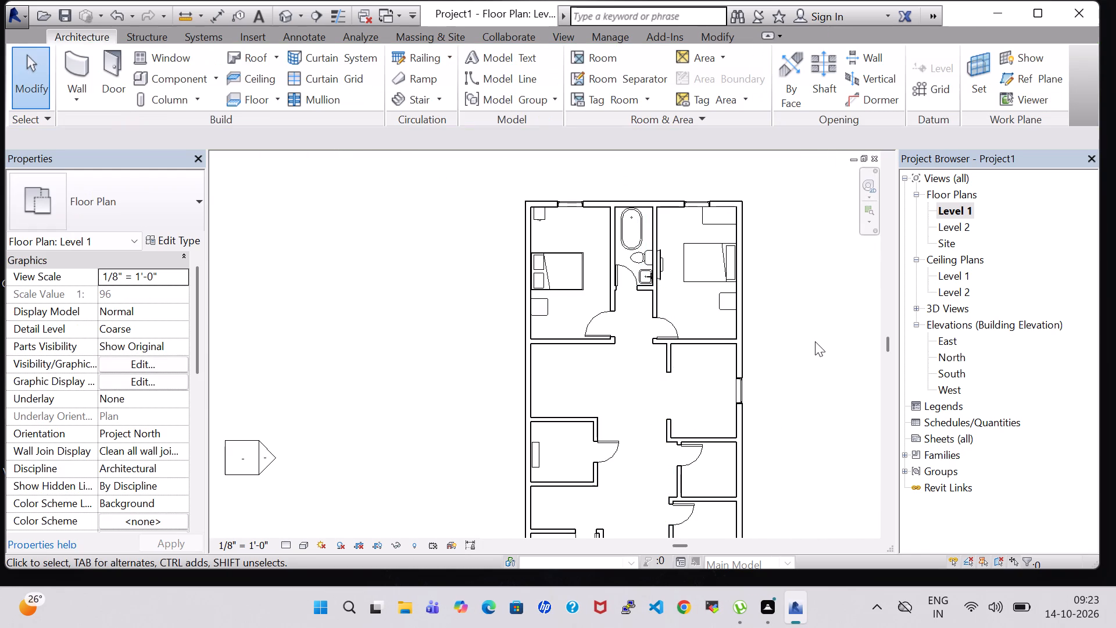
scroll(815, 341, down, 2)
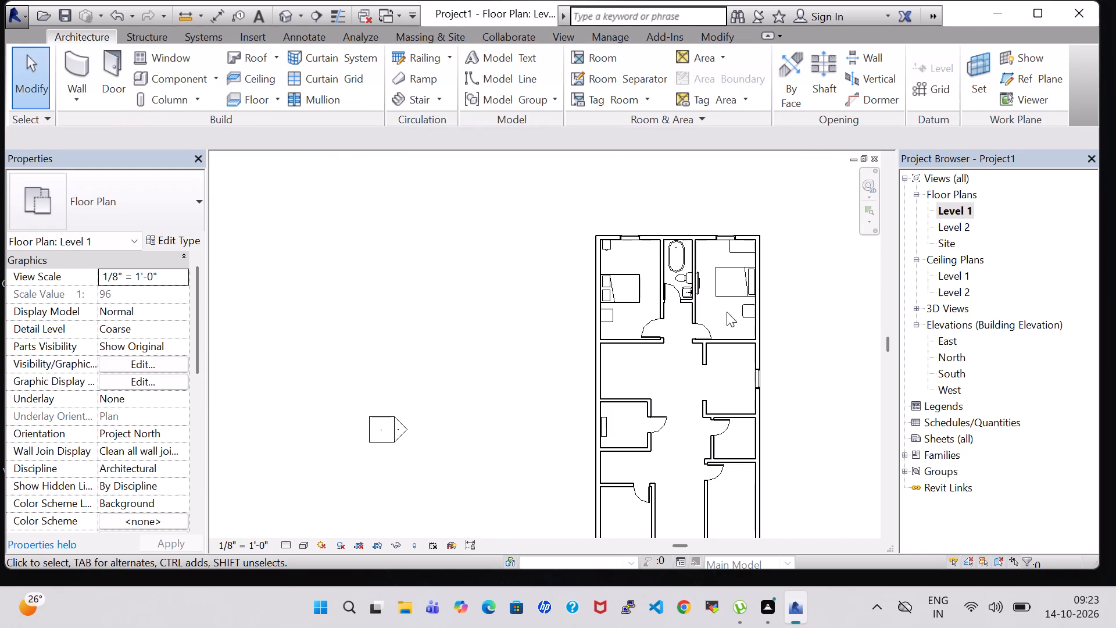
scroll(722, 295, up, 5)
click(674, 277)
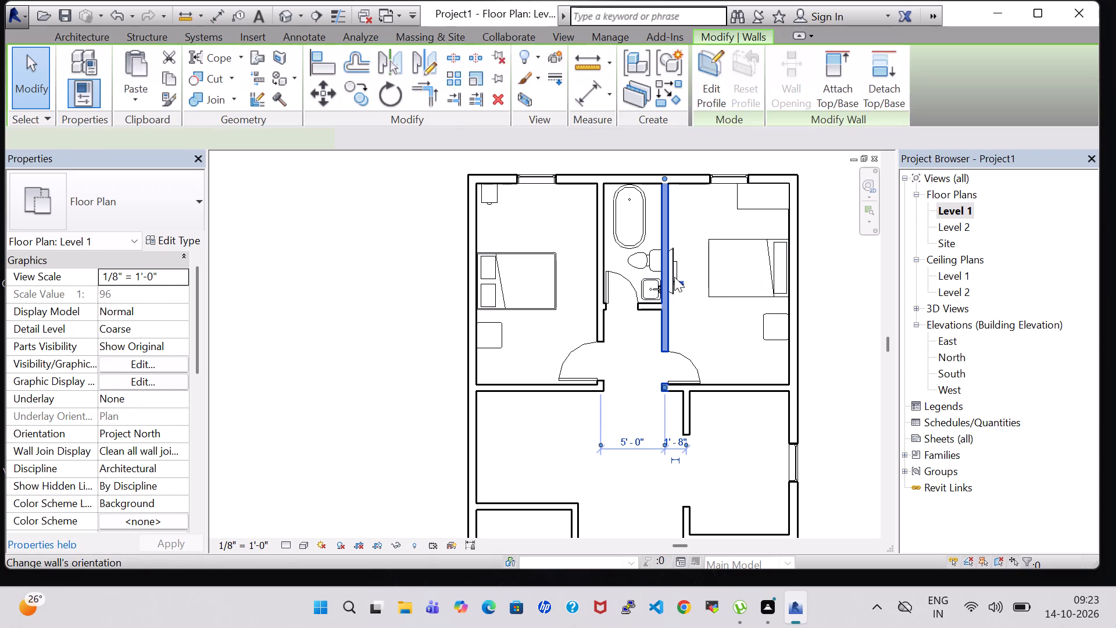
click(697, 312)
click(678, 279)
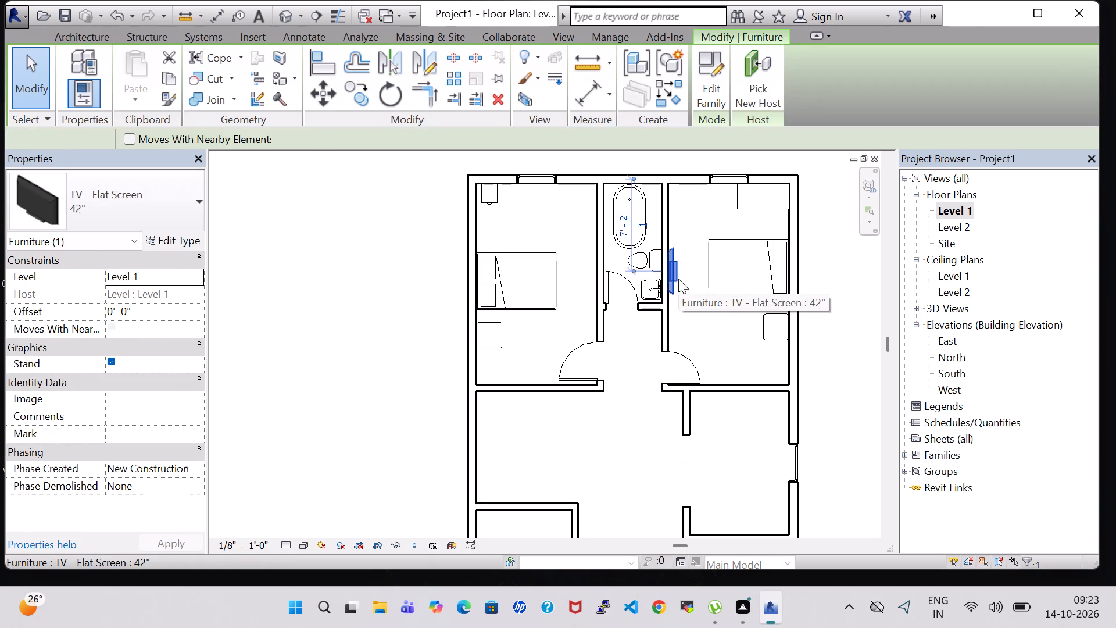
click(117, 313)
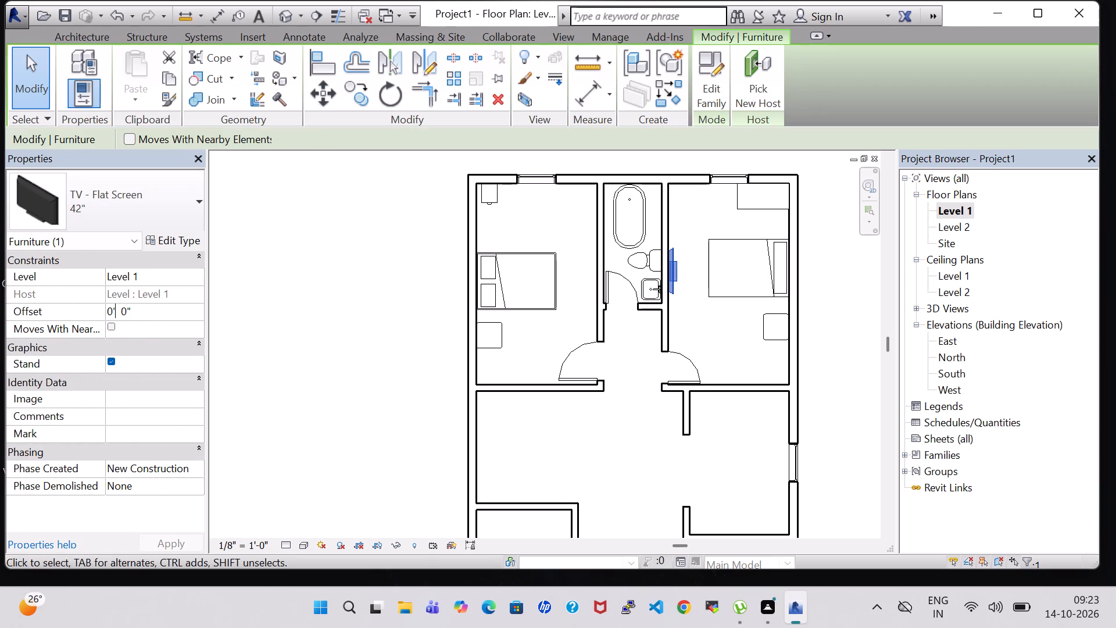
key(Left)
key(BackSpace)
key(3)
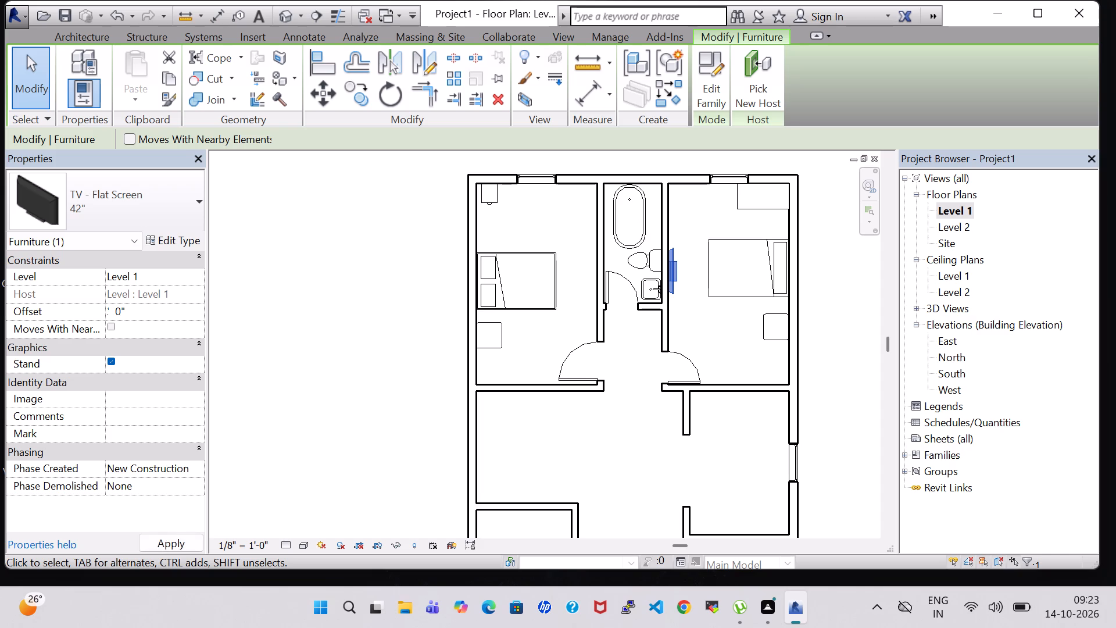
key(Return)
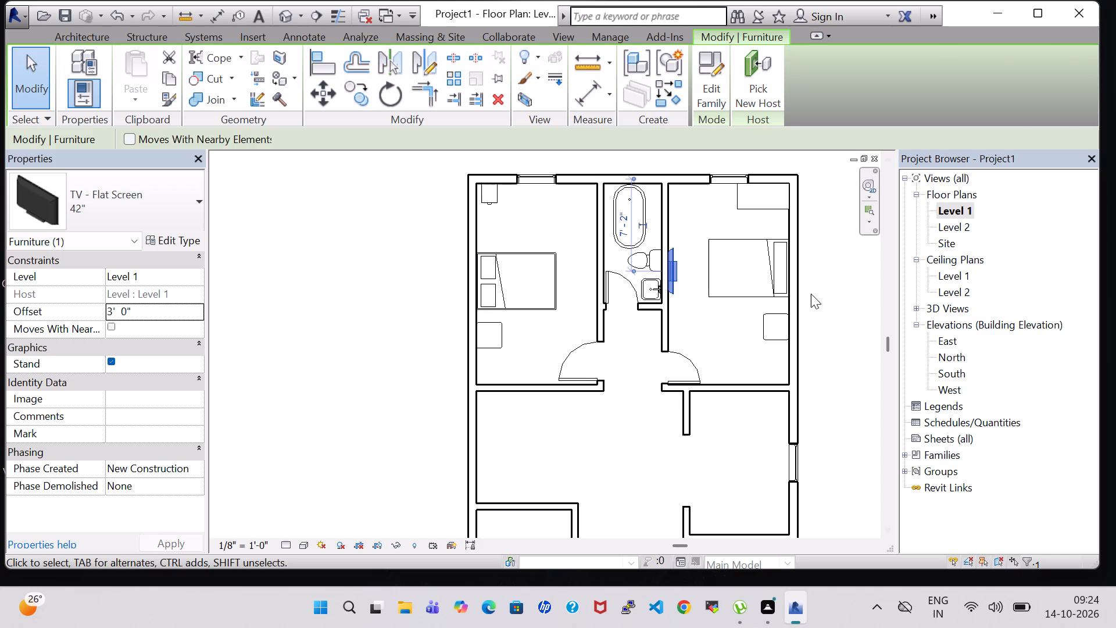
click(811, 294)
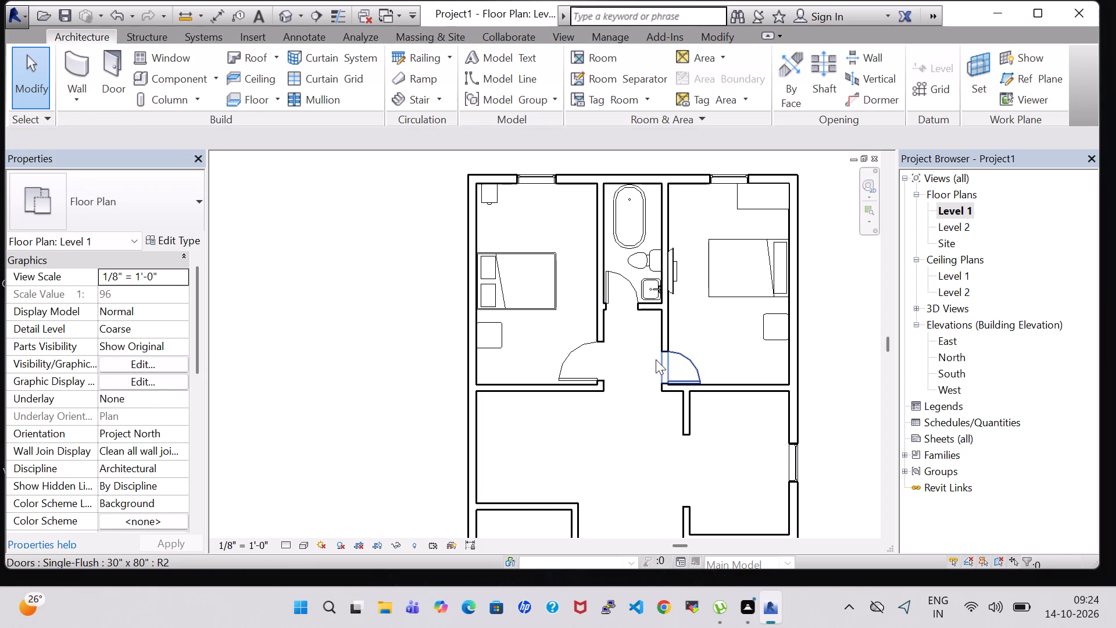
click(818, 349)
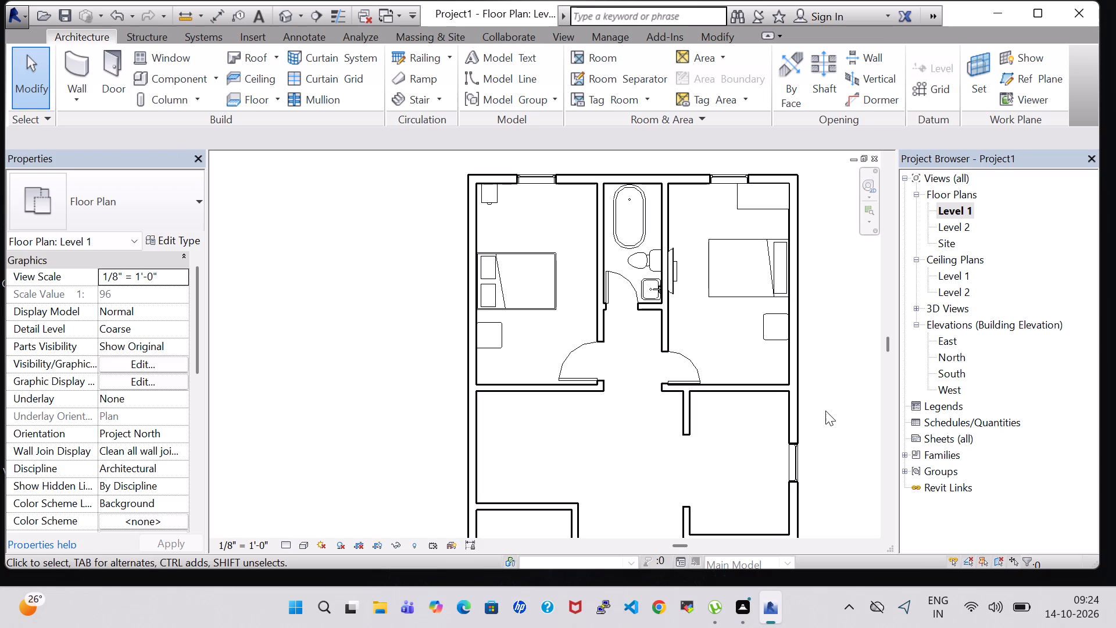
Load the Table-Dining Round w Chairs family from the Furniture library's Tables folder.
scroll(825, 412, down, 3)
middle_drag(825, 412, 773, 352)
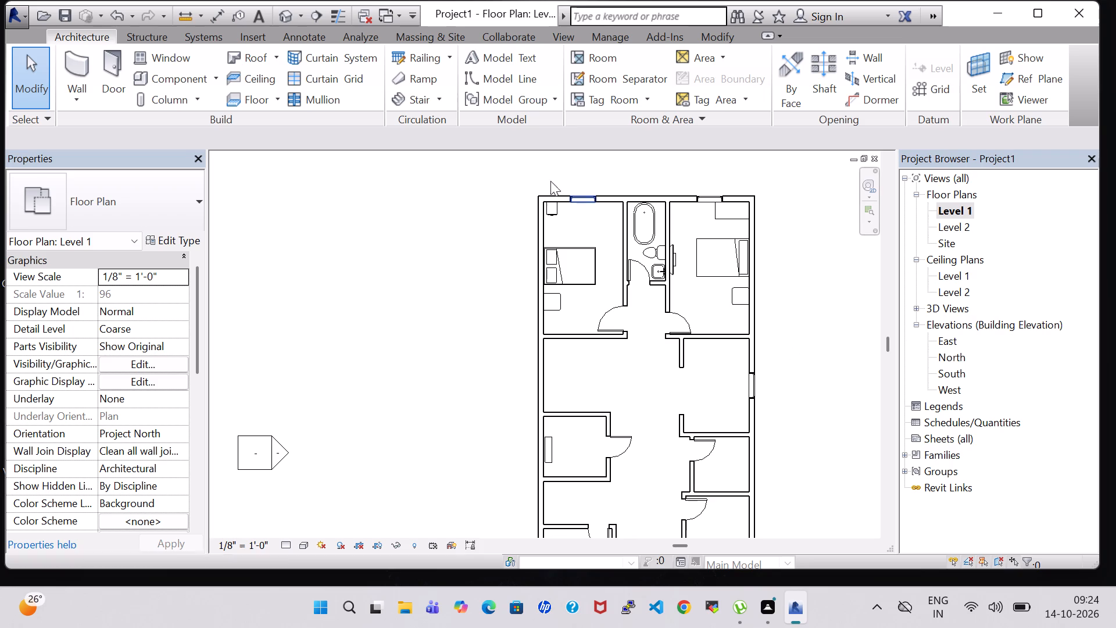
click(176, 83)
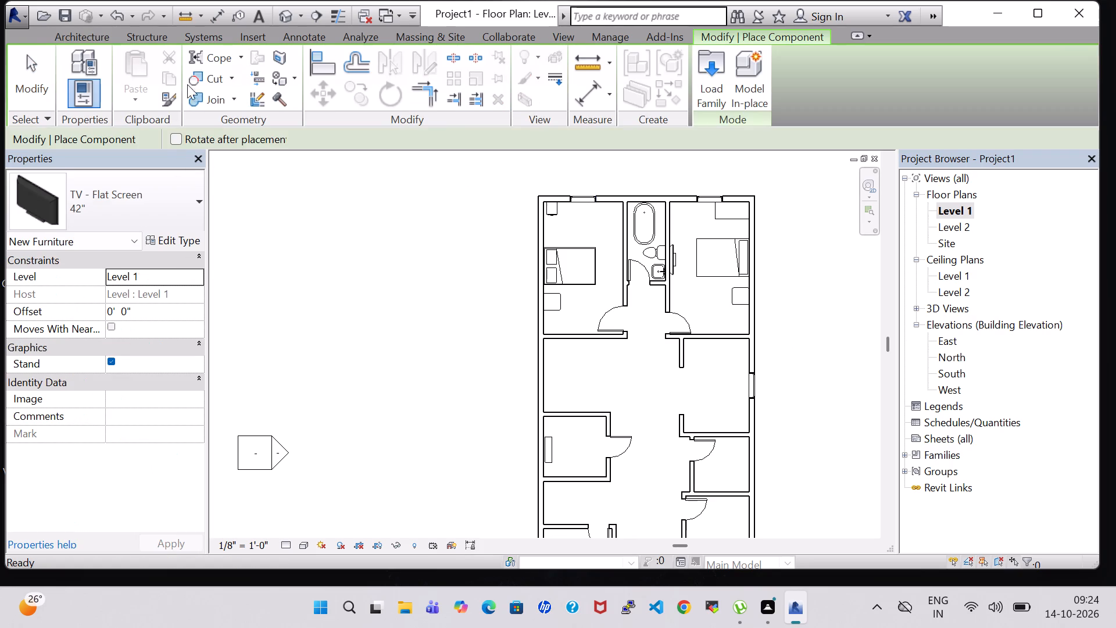
click(703, 78)
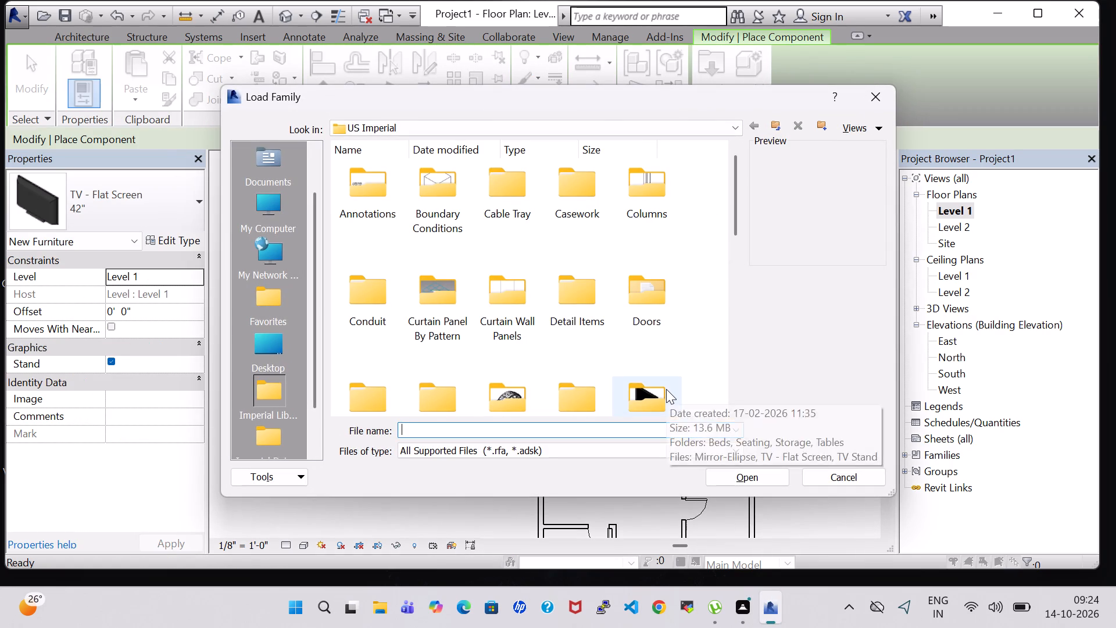
double_click(666, 389)
double_click(581, 192)
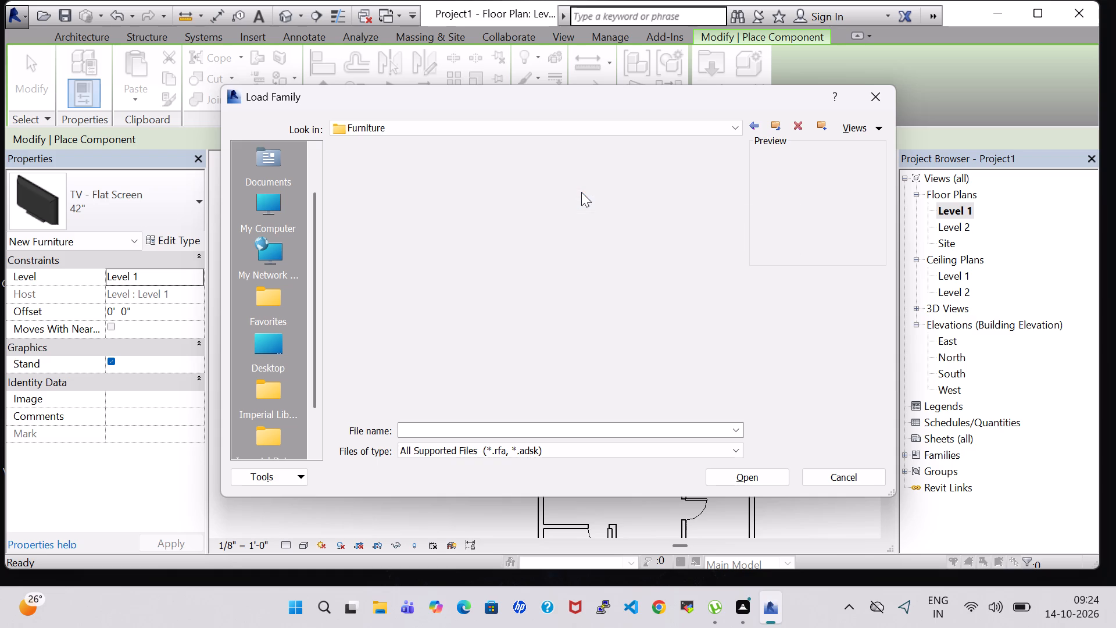
click(553, 187)
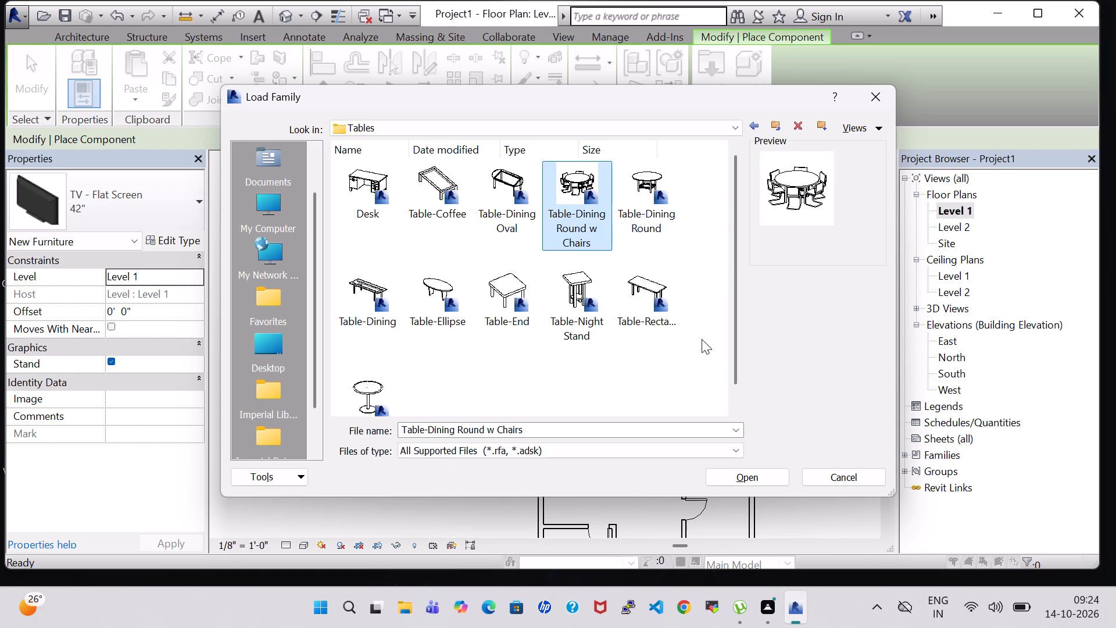
click(755, 480)
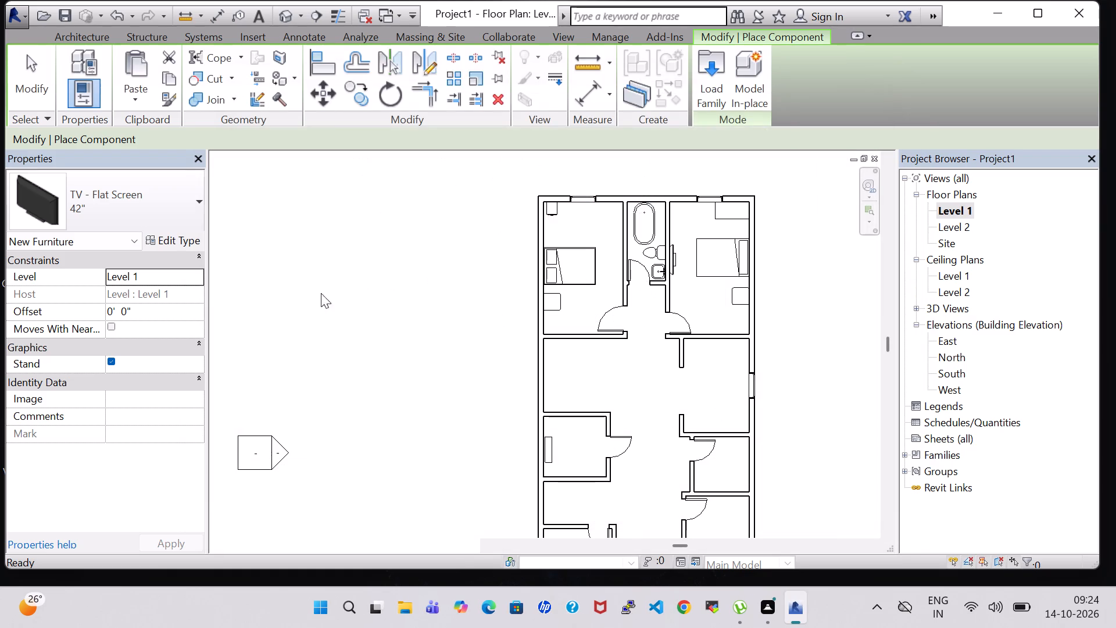
Place a 60" Diameter round dining table with chairs in the open area outside the bedroom hallway, about 4' 3" from the bedrooms' wall.
click(173, 246)
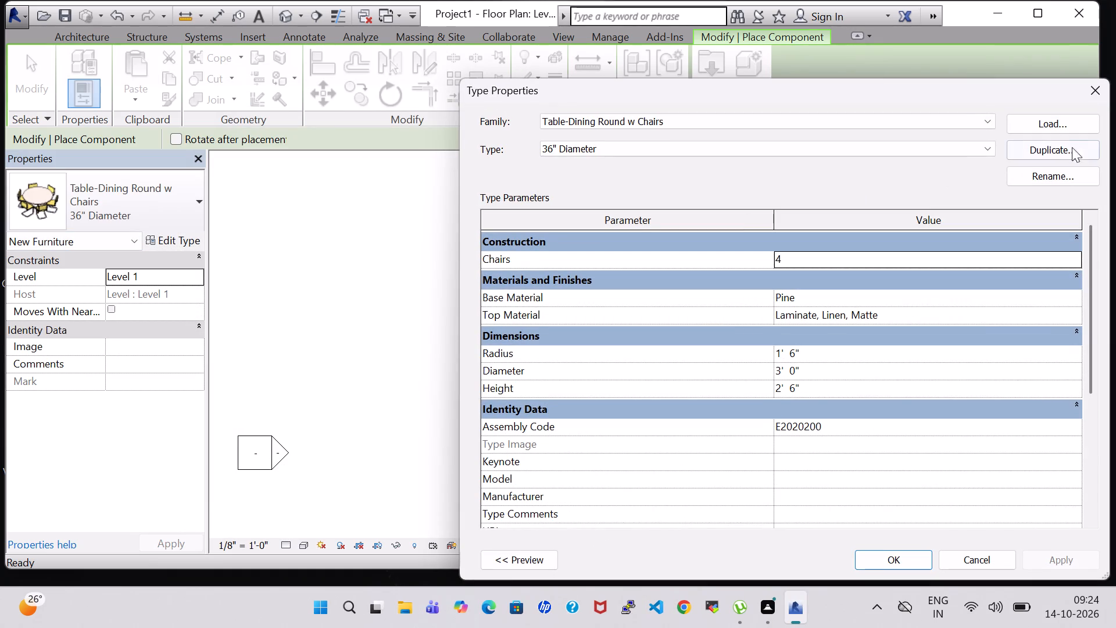
click(956, 155)
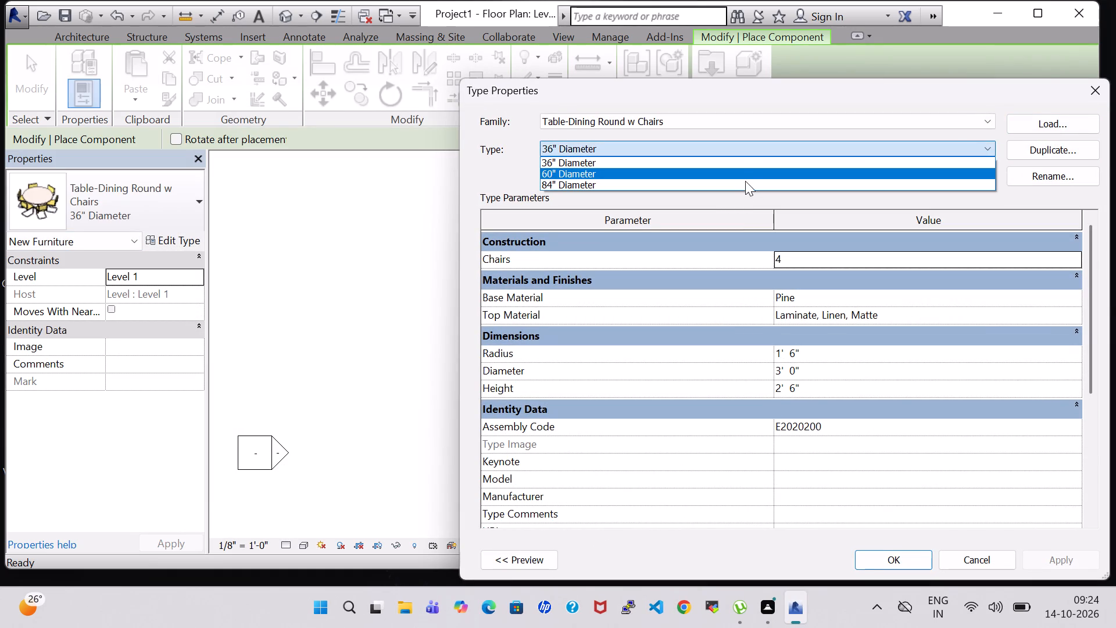
click(742, 169)
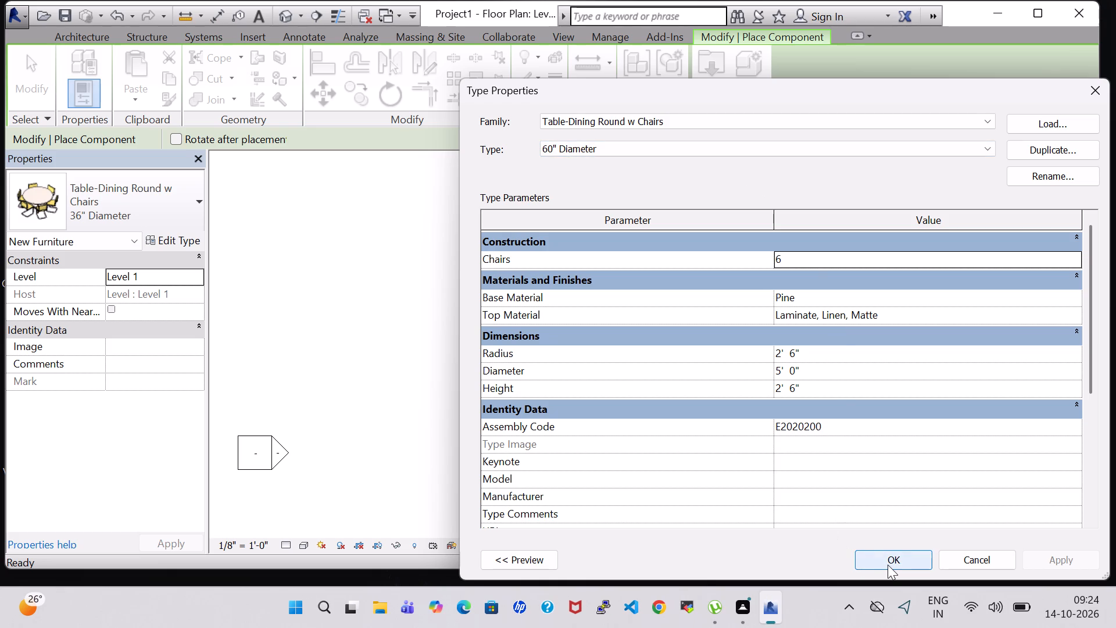
click(888, 565)
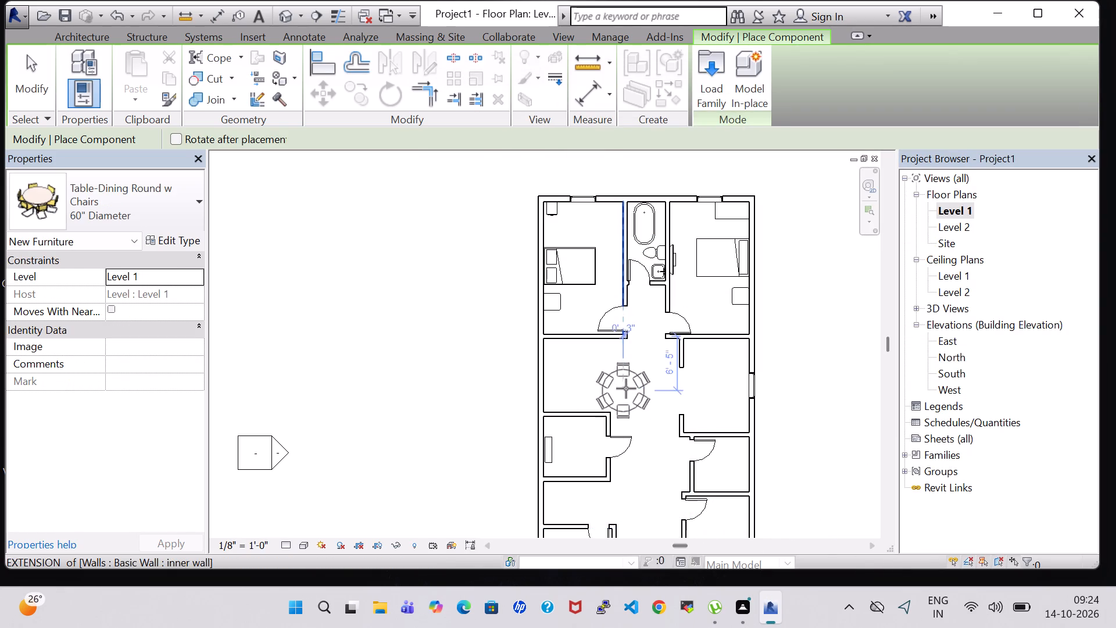
scroll(642, 383, up, 5)
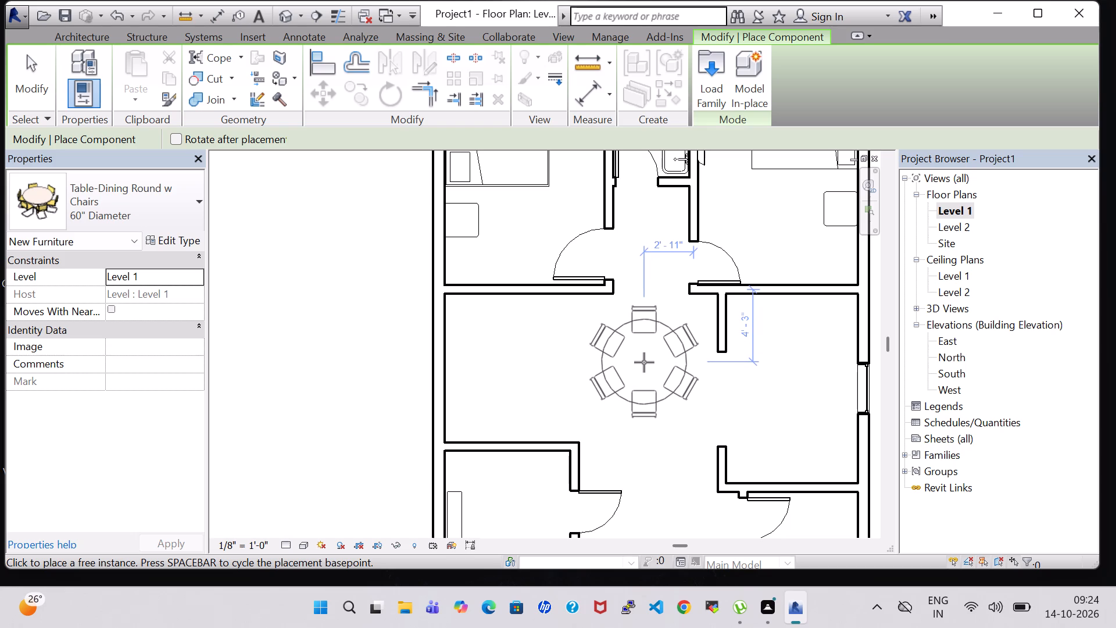
click(644, 362)
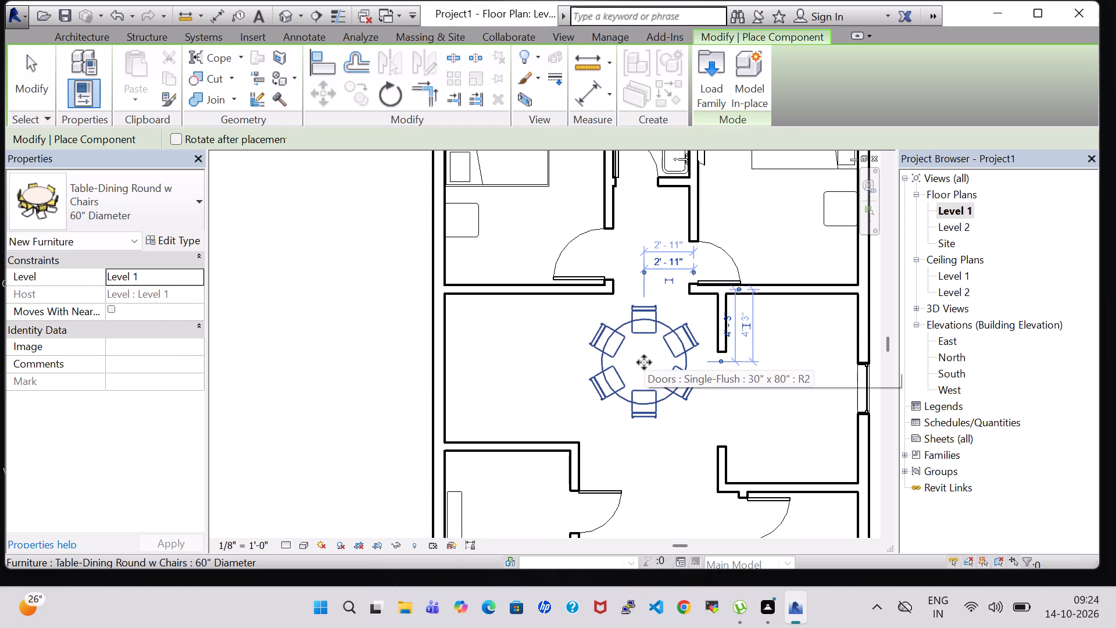
key(Escape)
key(Escape)
scroll(644, 362, down, 4)
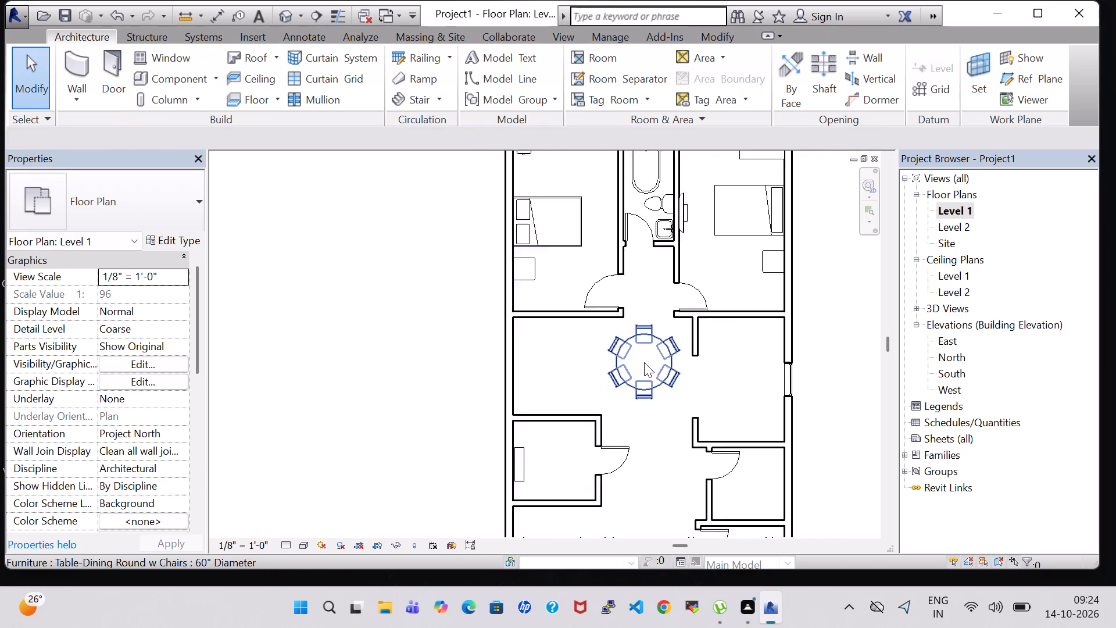
Load the Cook Top-4 Unit family from the Domestic folder of the Specialty Equipment library.
scroll(650, 358, down, 2)
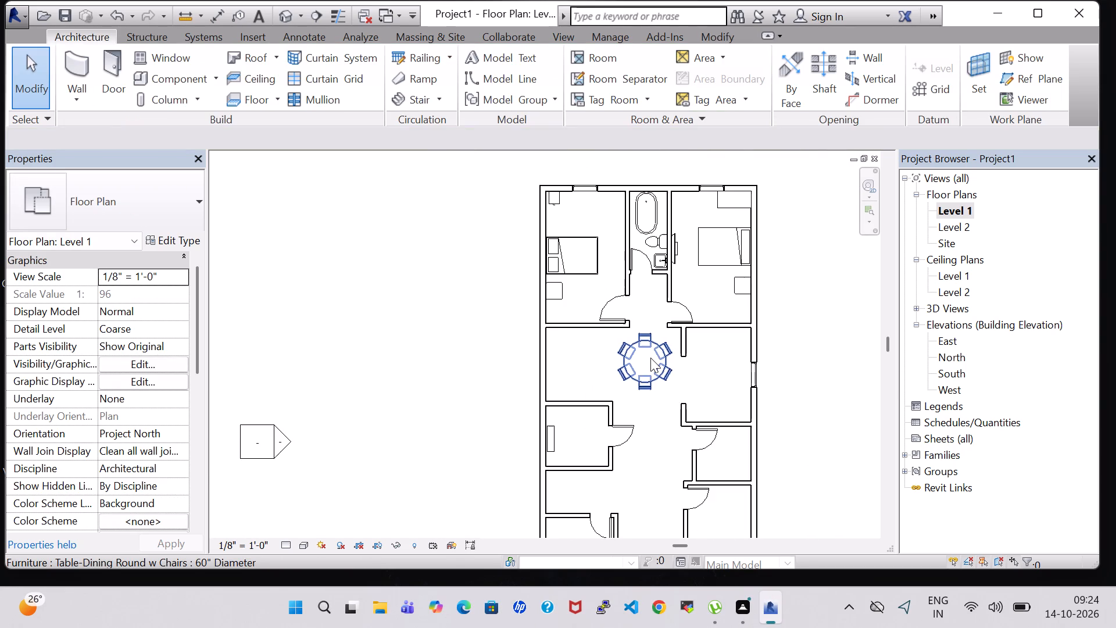
click(174, 74)
click(706, 83)
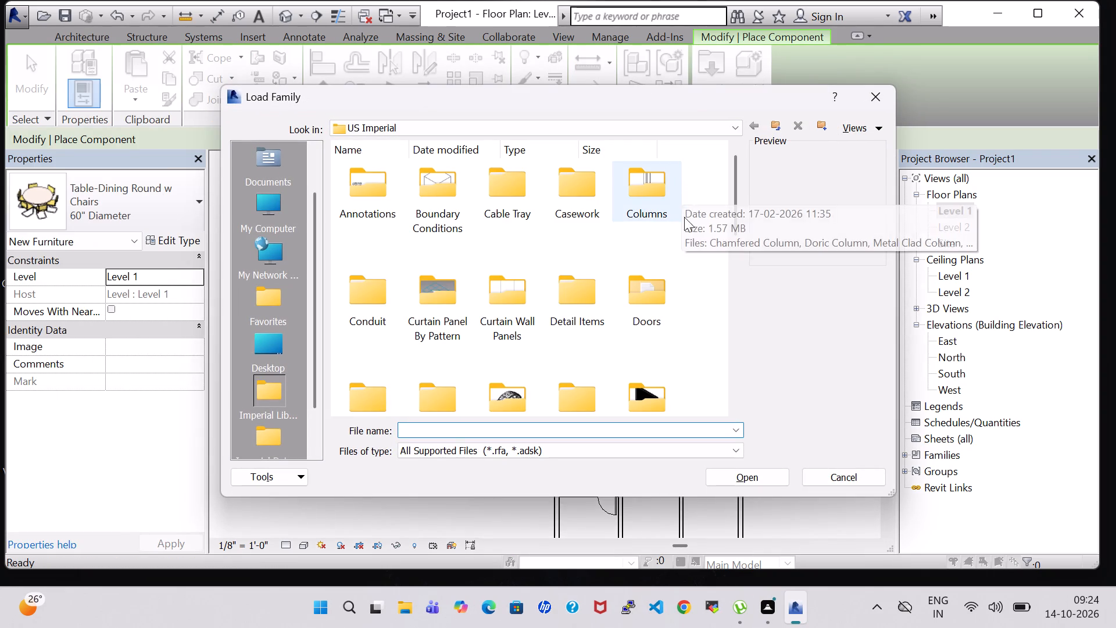
click(657, 406)
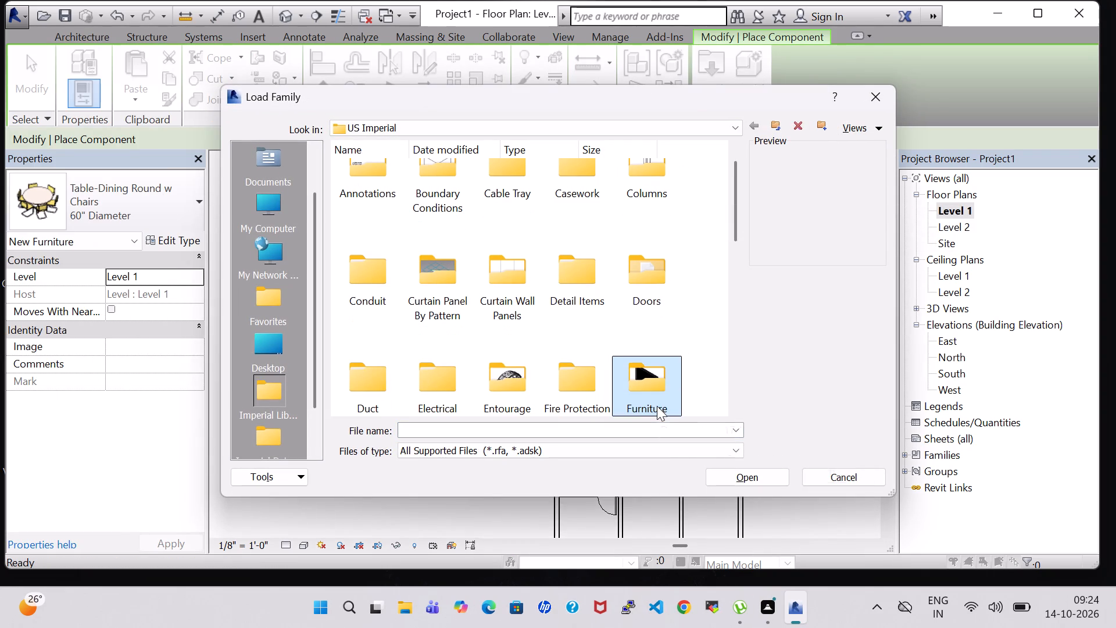
key(s)
double_click(452, 189)
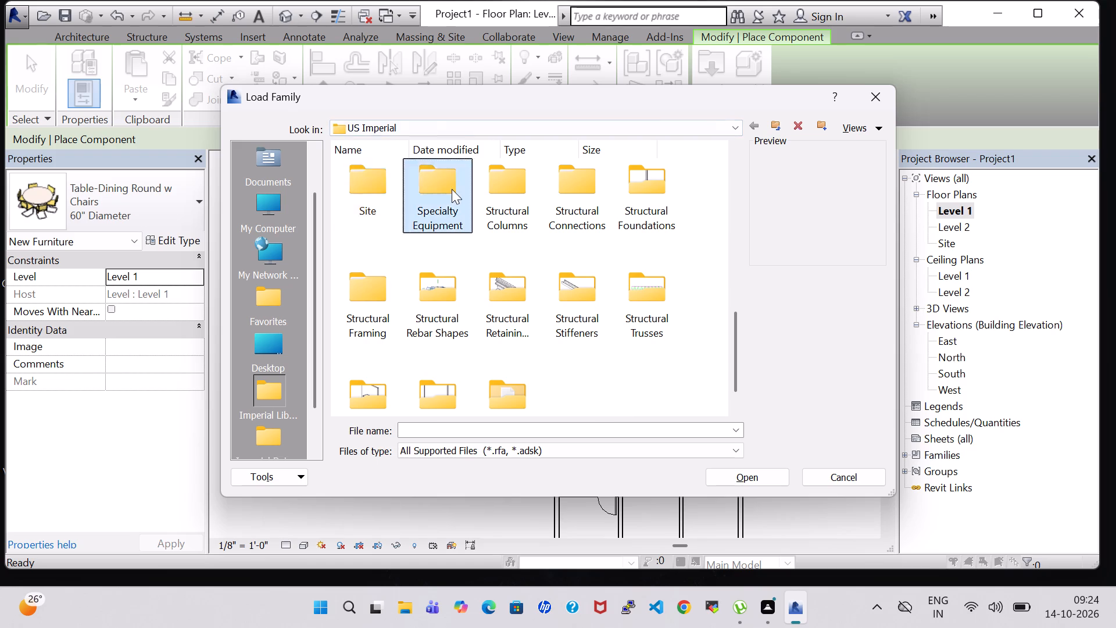
click(478, 186)
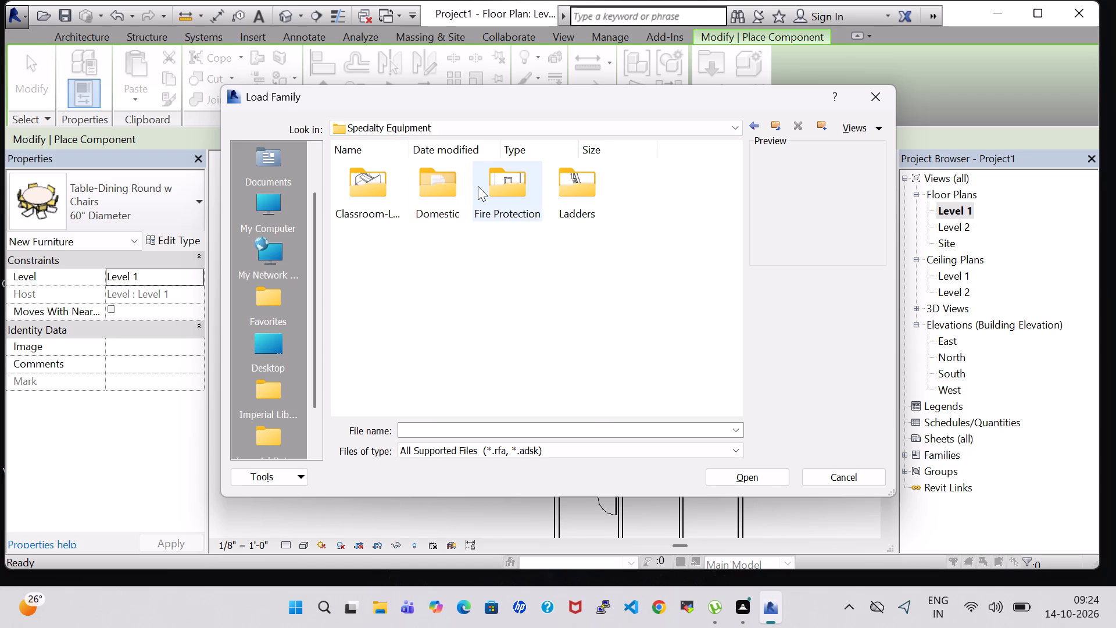
double_click(432, 186)
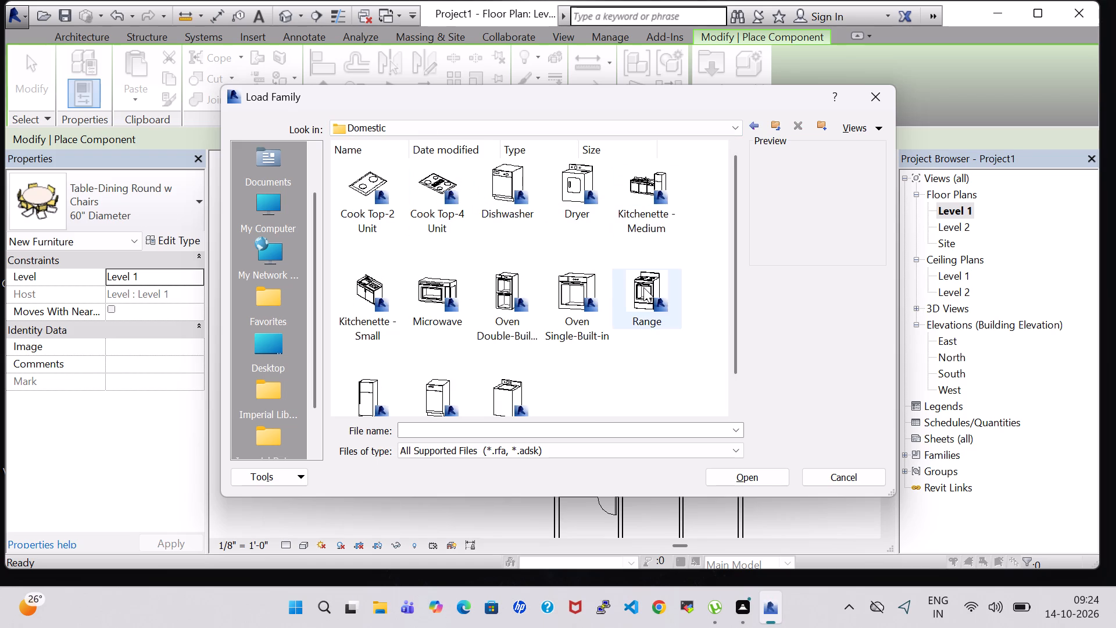
click(637, 216)
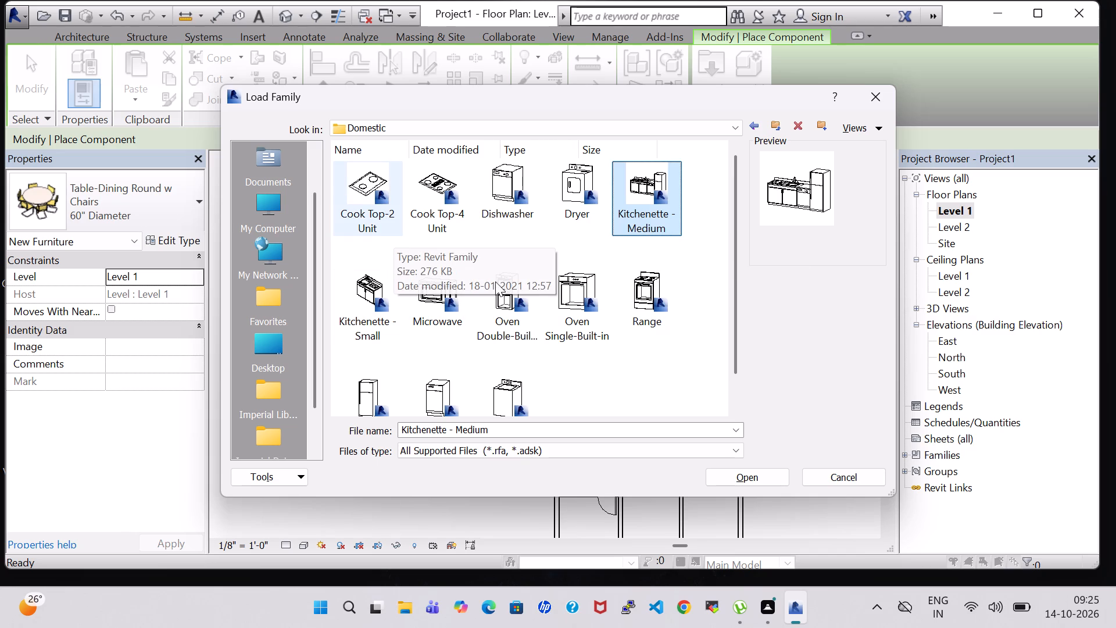
scroll(499, 248, down, 1)
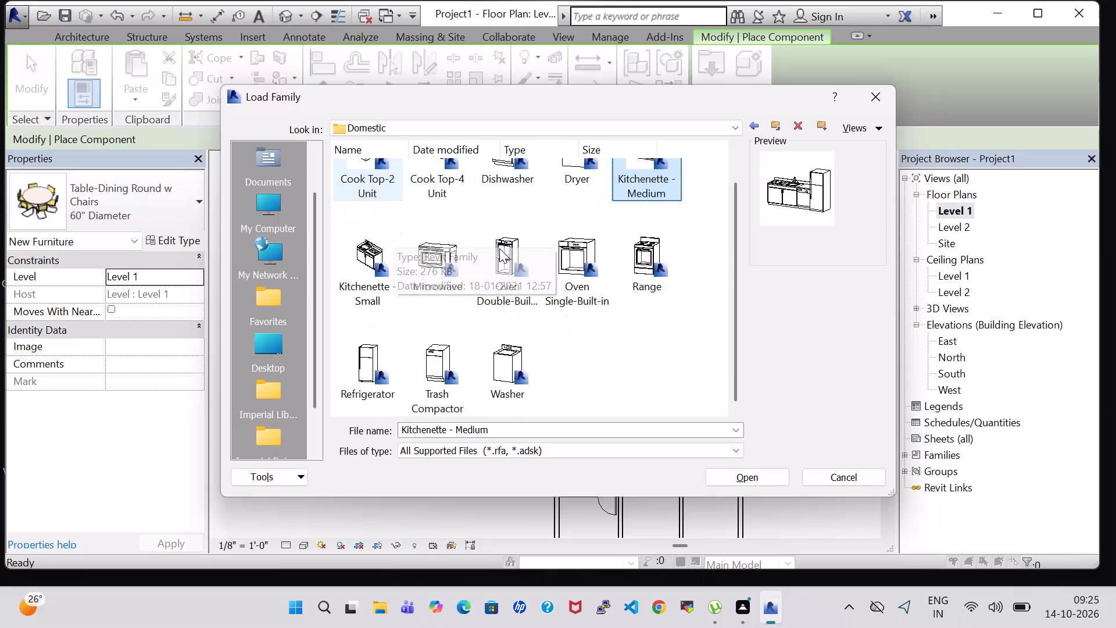
scroll(499, 249, up, 1)
click(438, 190)
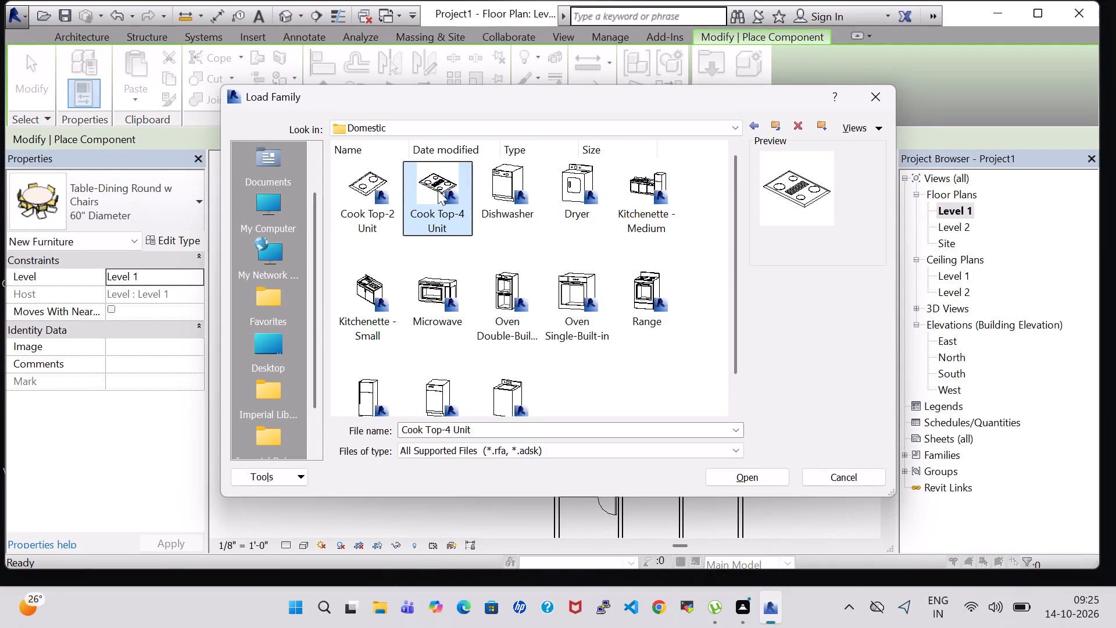
click(754, 472)
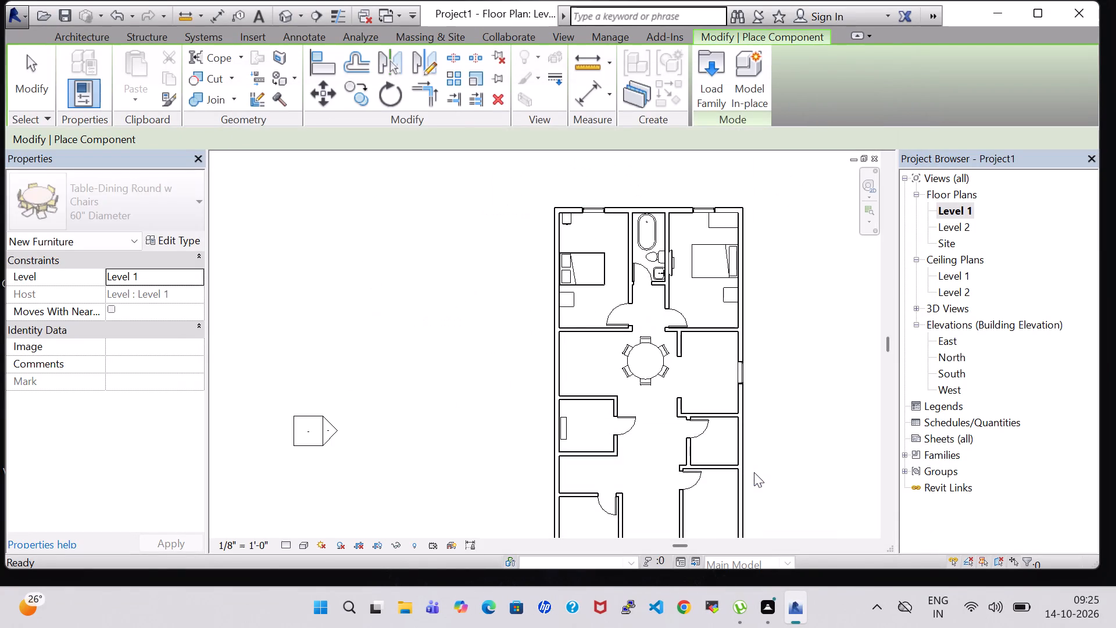
Place the 36" x 20" cook top, rotated parallel to the kitchen's window wall, beside the window about 5' 0" from the bedroom-side wall.
scroll(721, 386, up, 9)
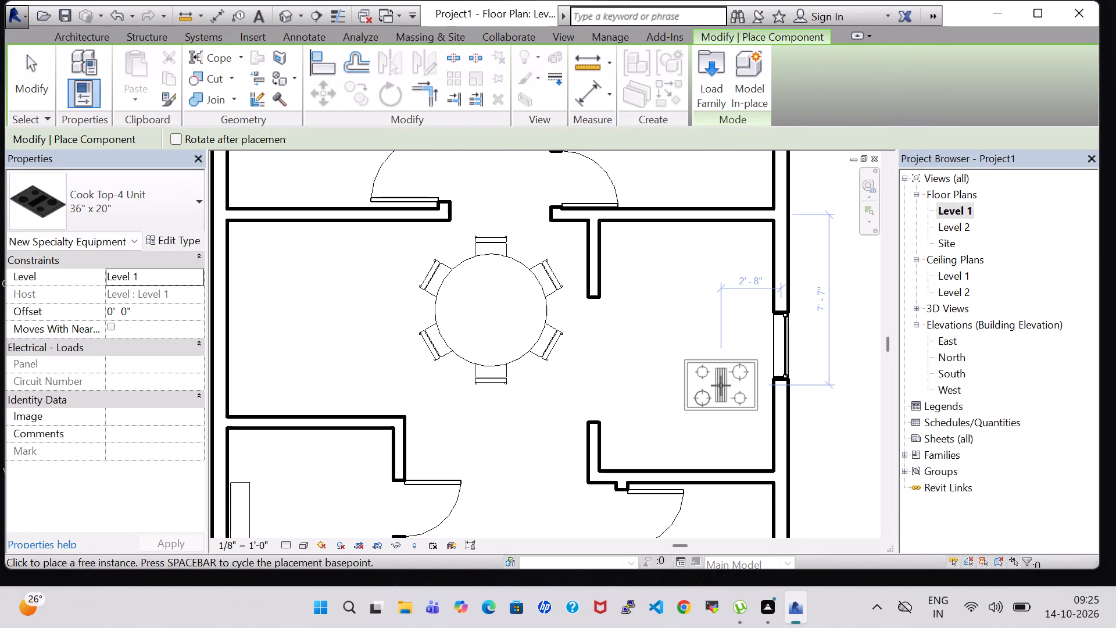
key(space)
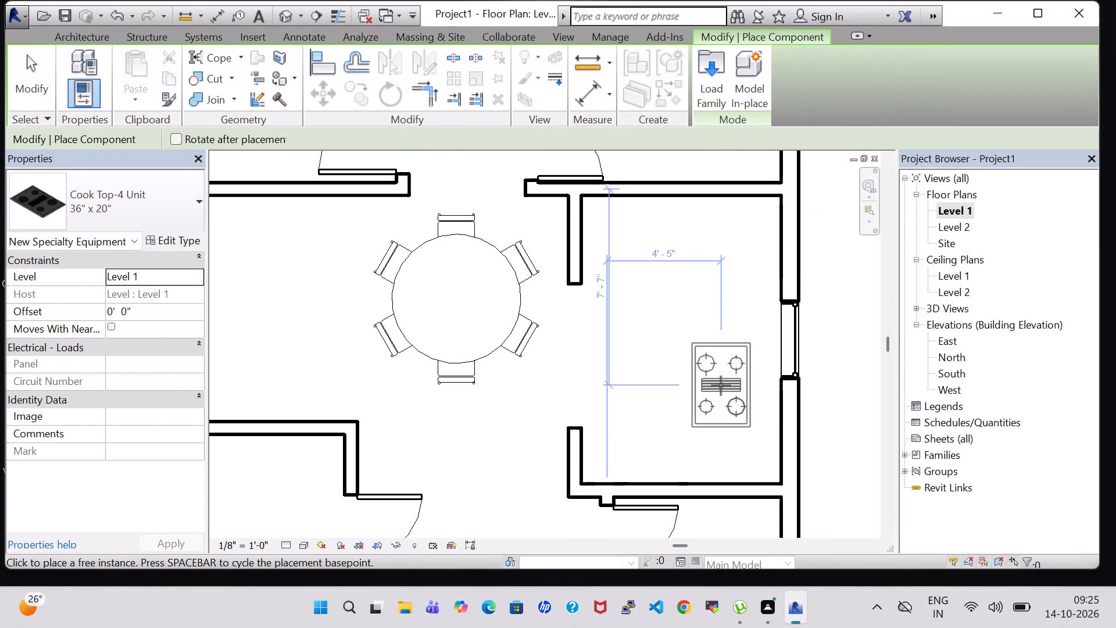
key(space)
key(space)
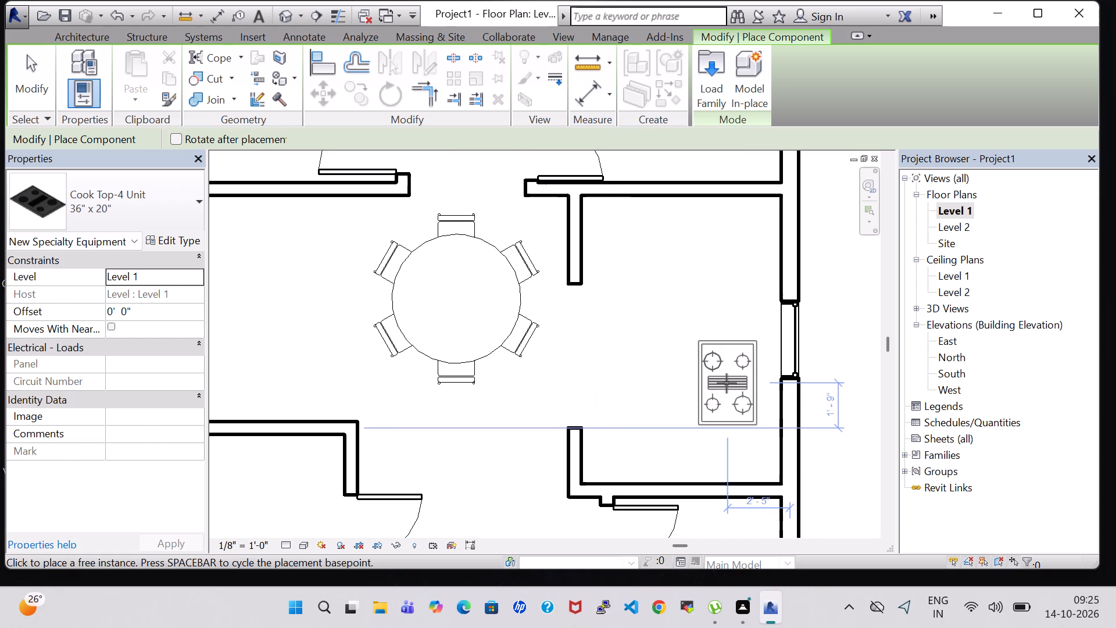
key(space)
key(space)
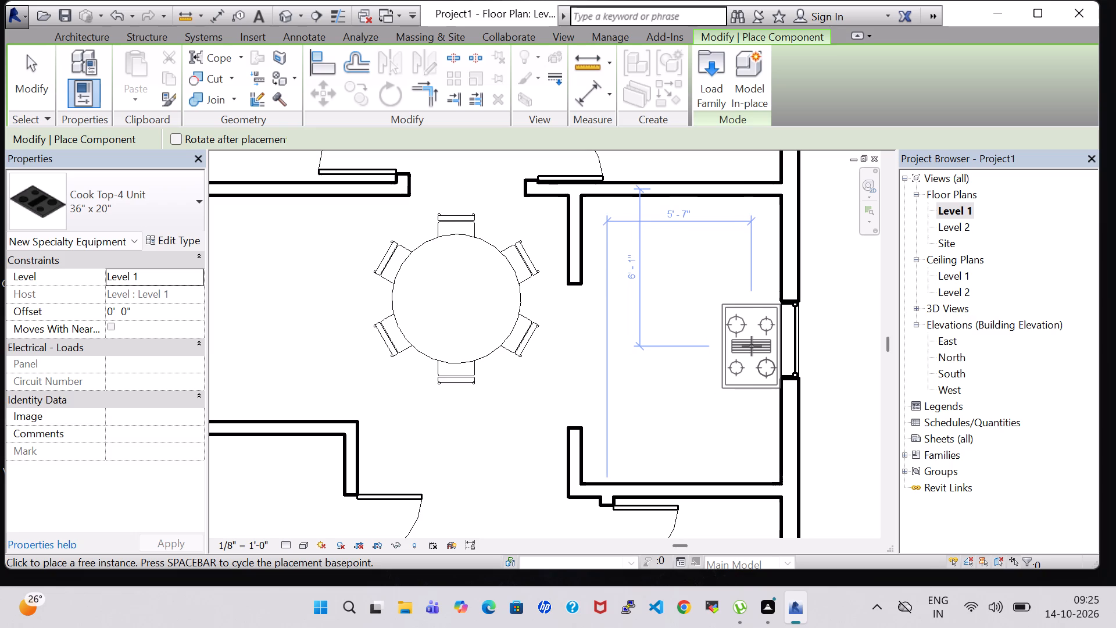
click(752, 319)
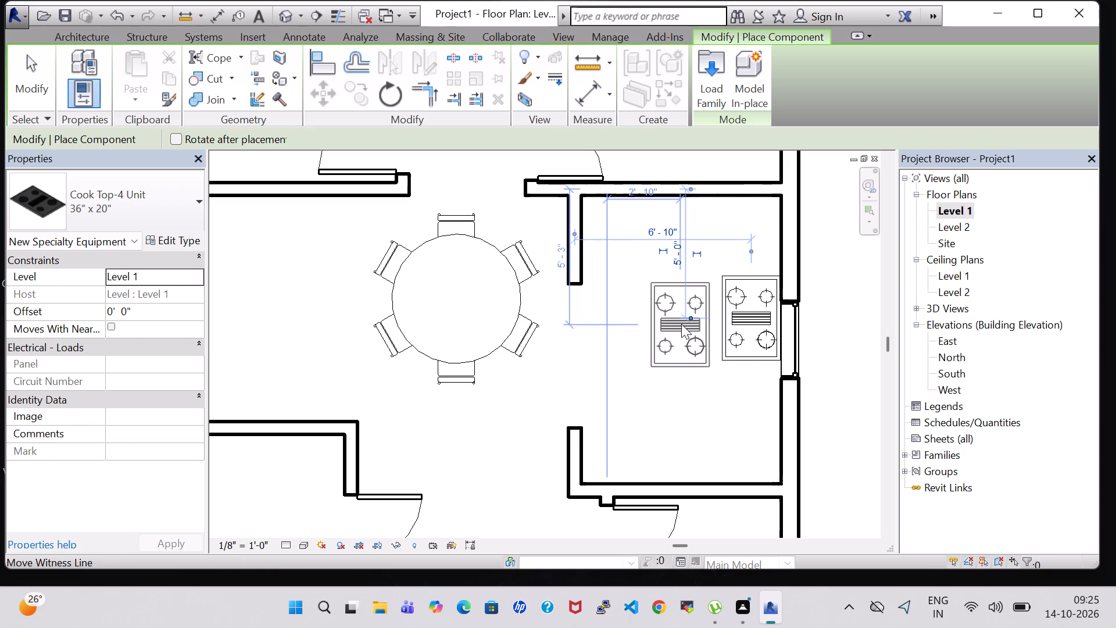
key(Escape)
key(Escape)
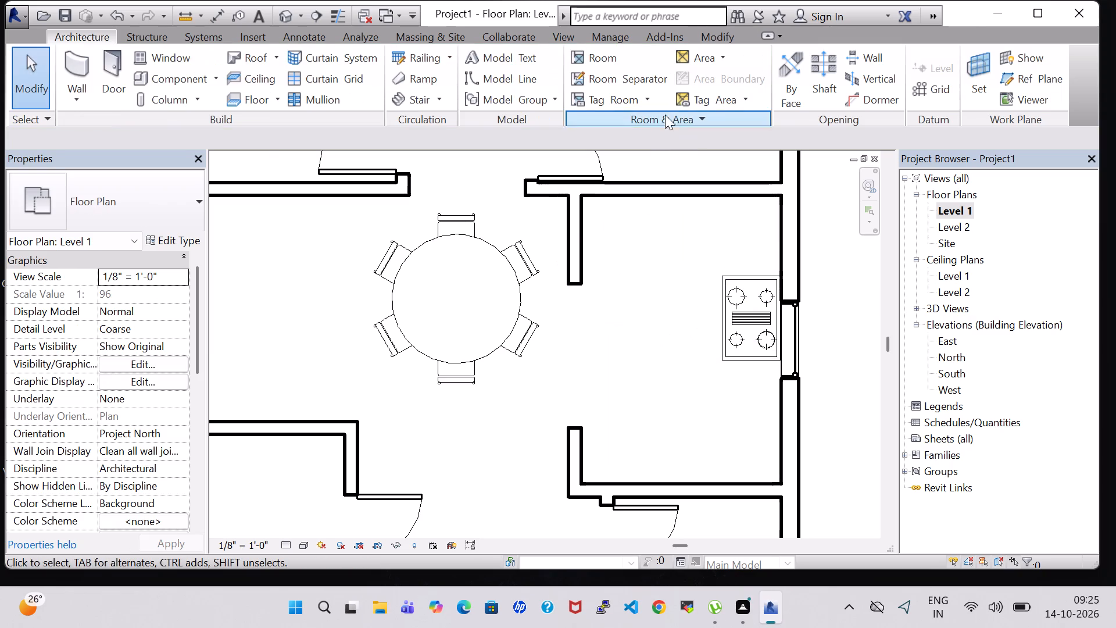
Load the Sink Kitchen-Double family from the Sinks folder under Plumbing, Architectural, Fixtures.
click(199, 77)
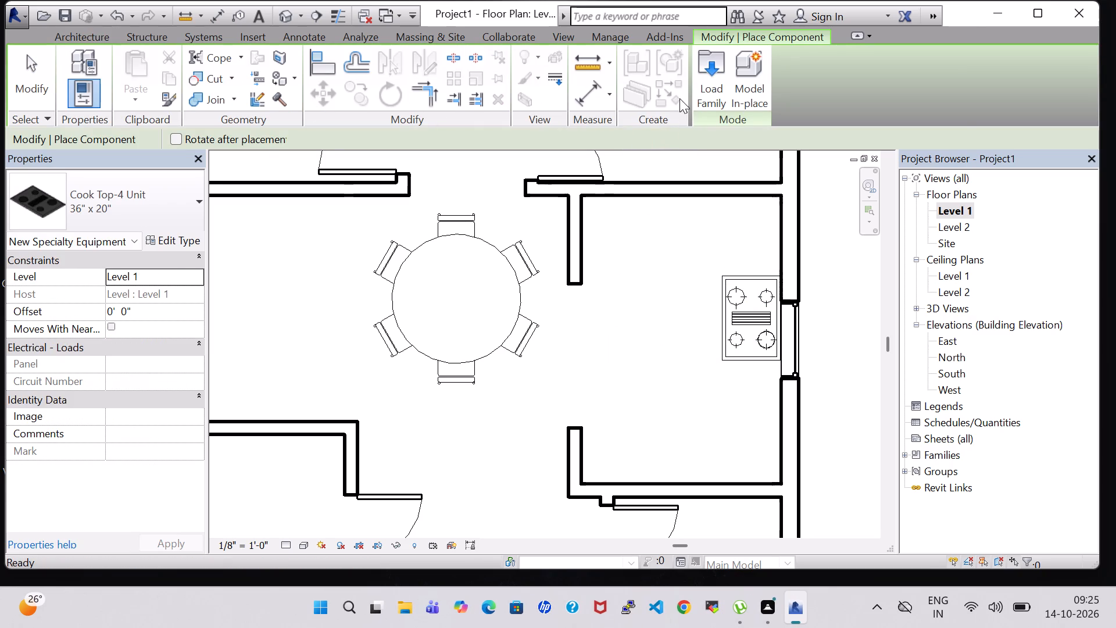
click(702, 97)
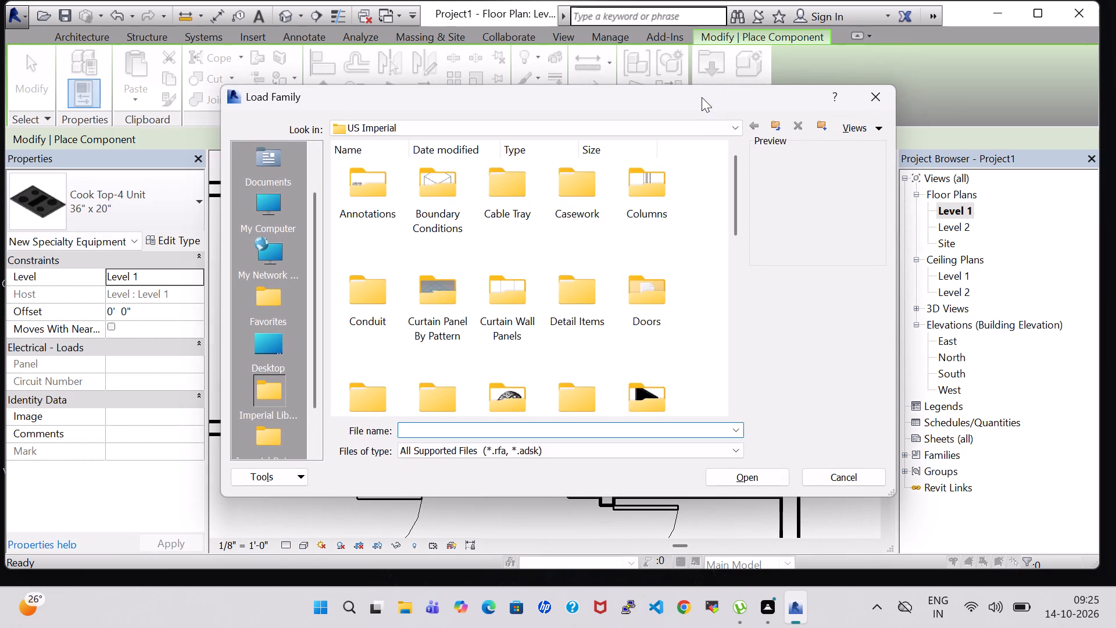
scroll(705, 268, down, 1)
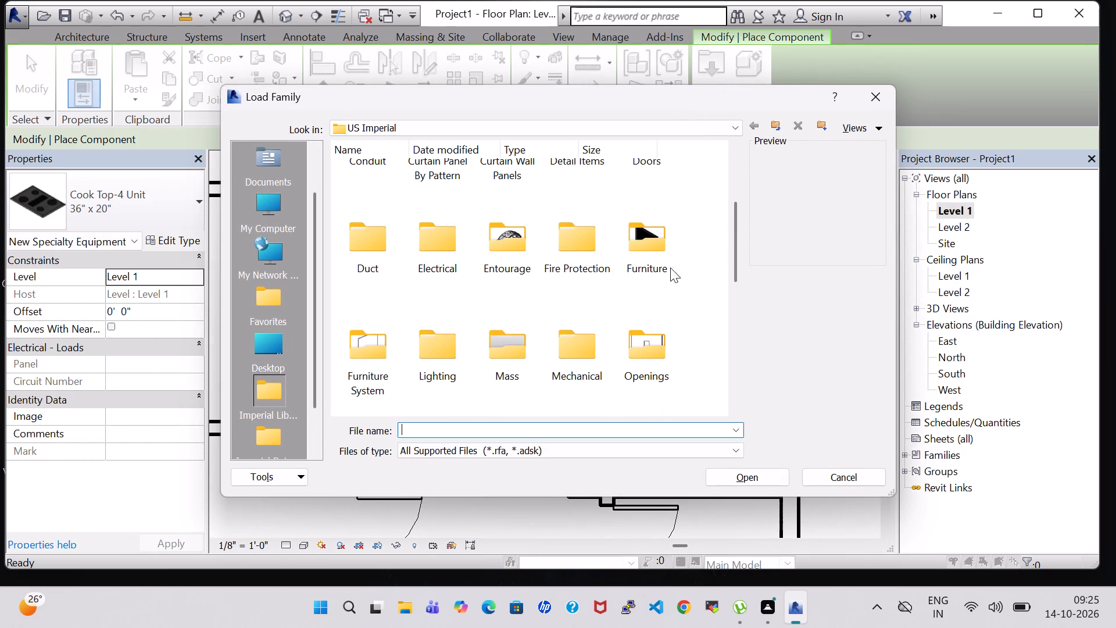
double_click(650, 254)
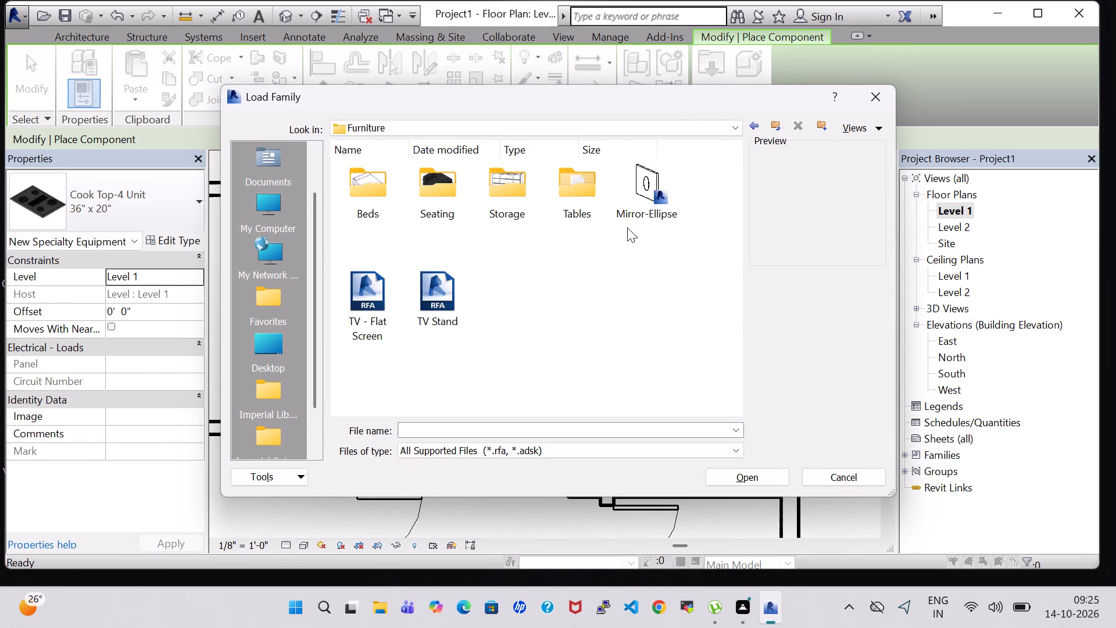
click(750, 125)
text(pl)
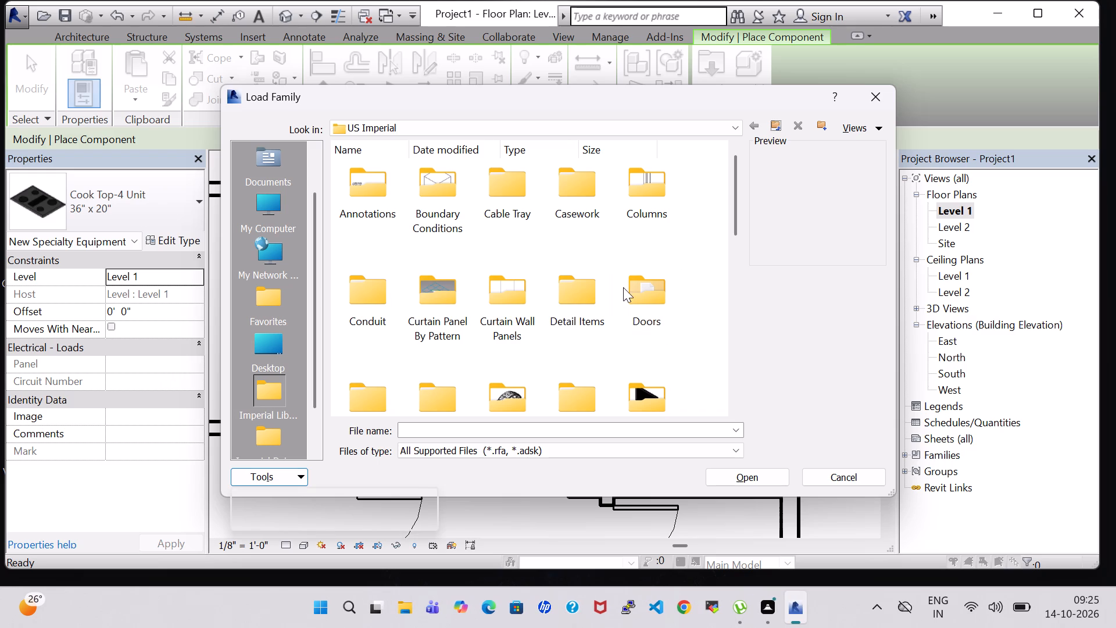
click(623, 287)
key(p)
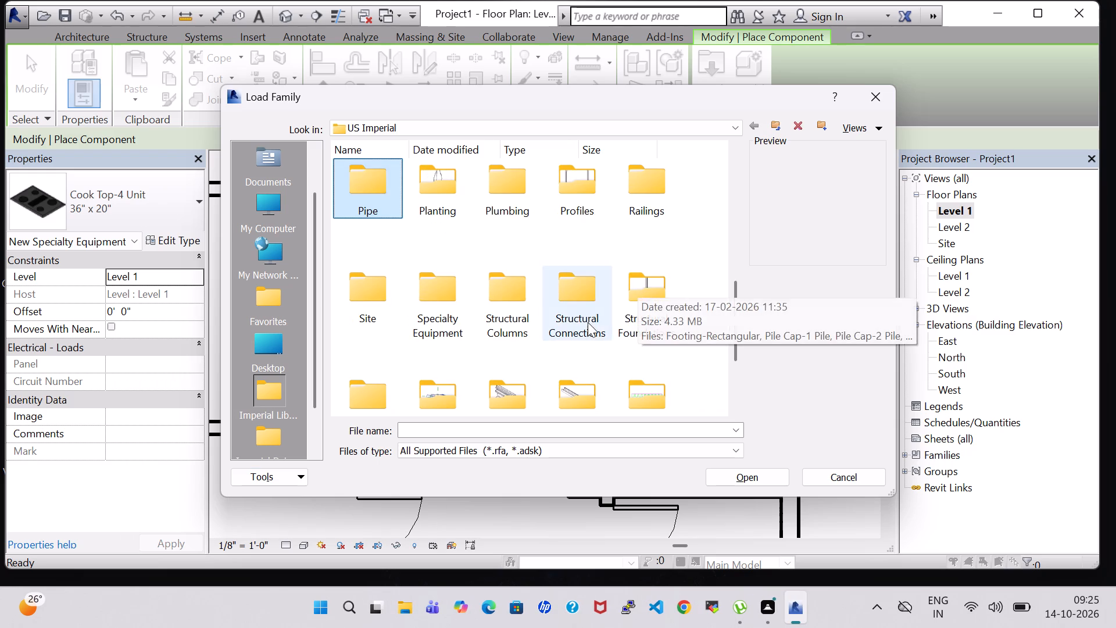
double_click(511, 194)
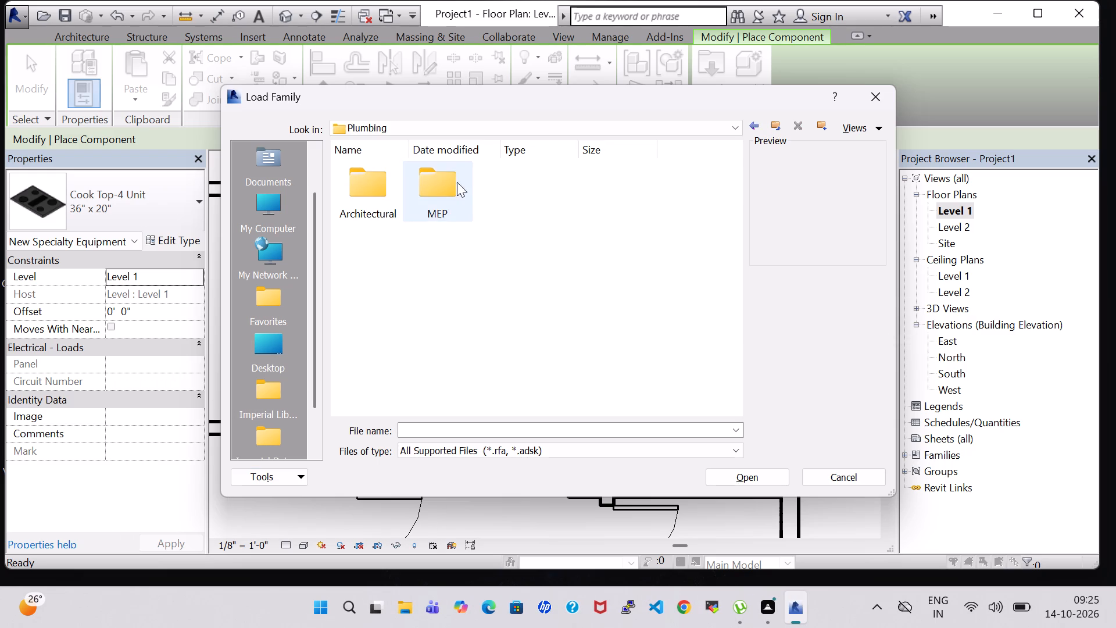
double_click(385, 193)
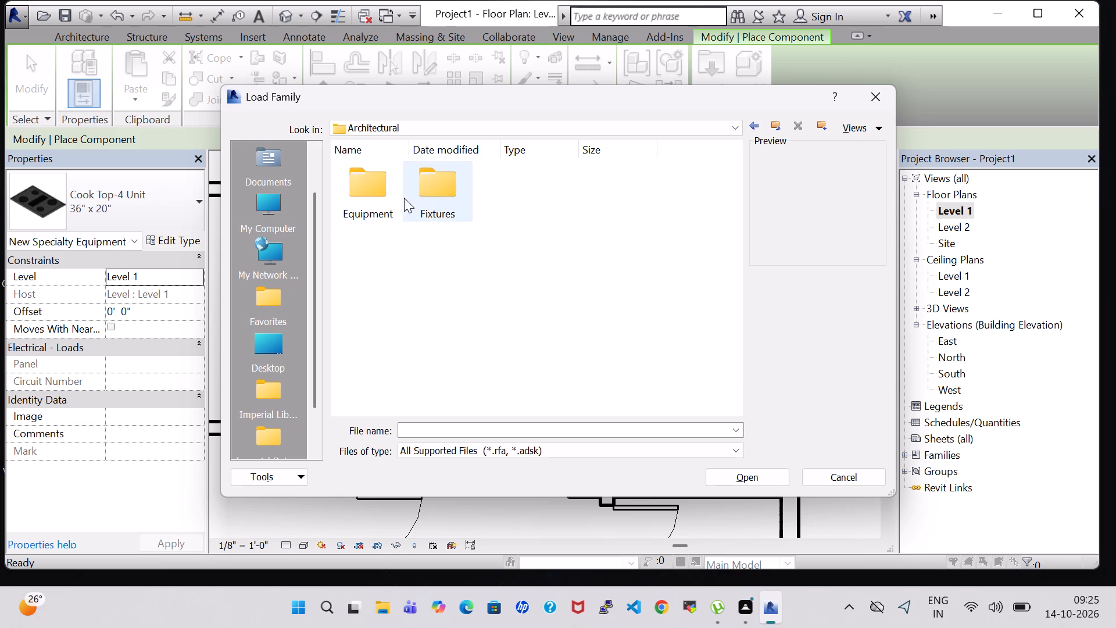
double_click(446, 195)
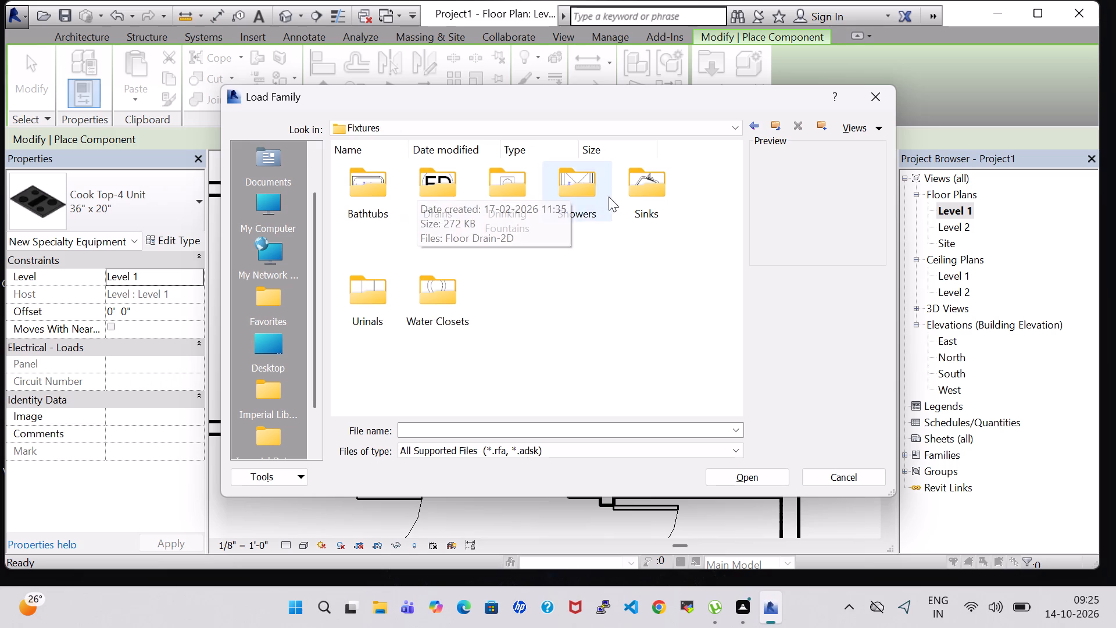
double_click(621, 196)
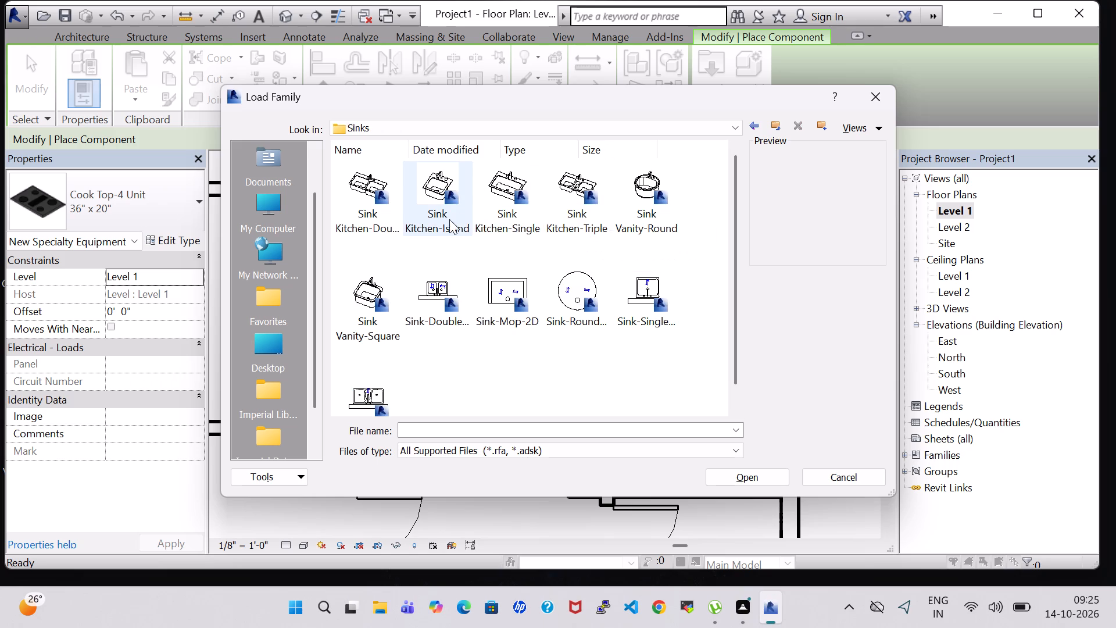
click(369, 205)
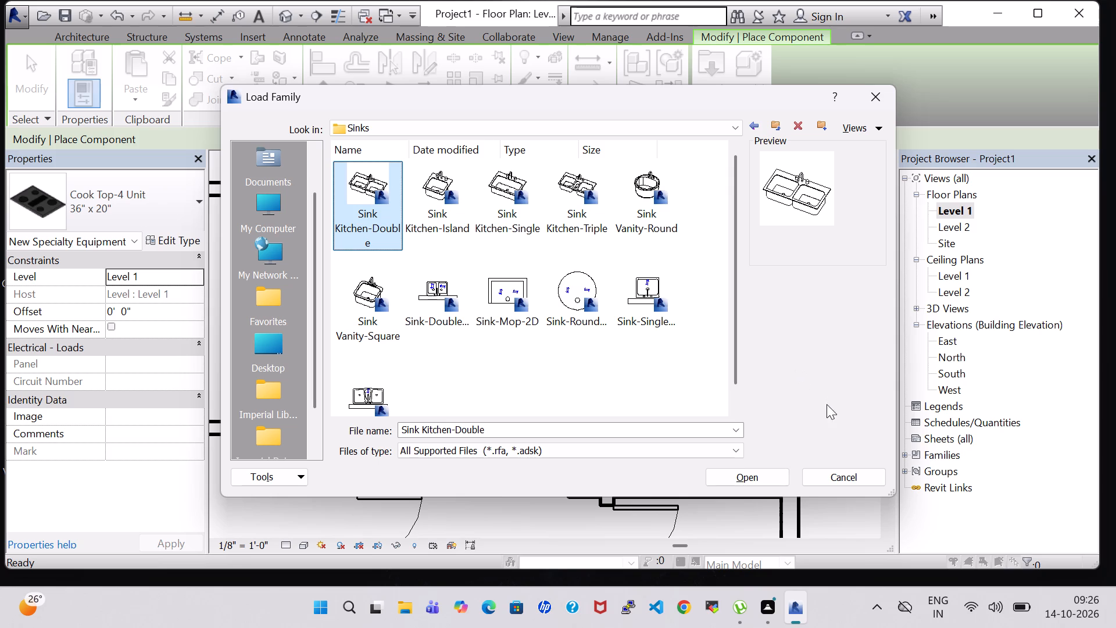
click(765, 476)
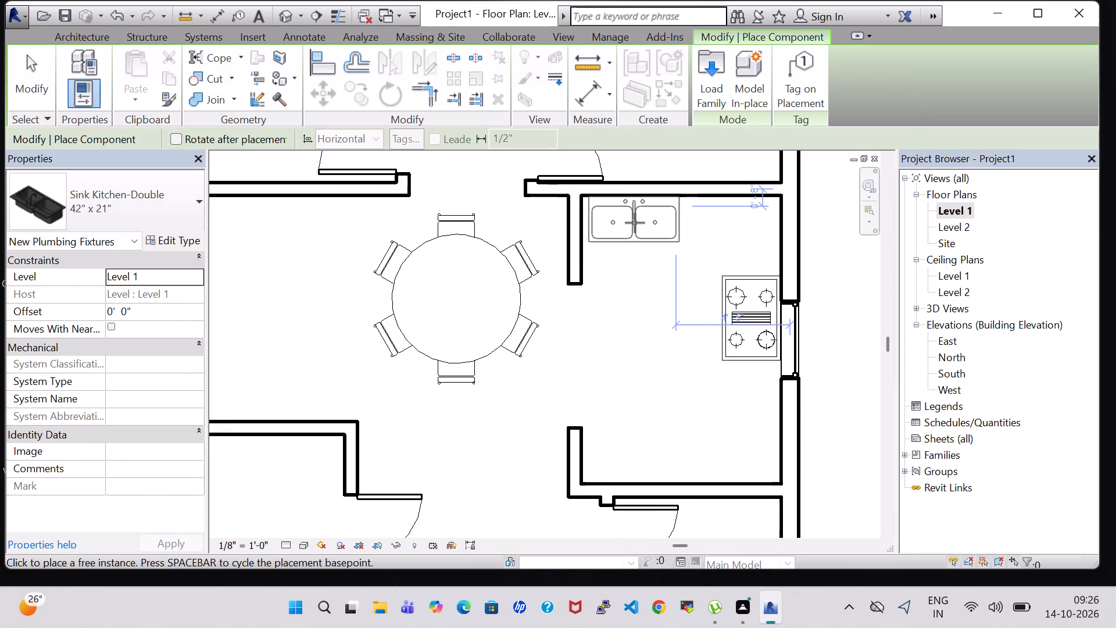
Place the 42" x 21" double kitchen sink against the kitchen's bedroom-side wall, in the corner with the dining partition.
click(632, 223)
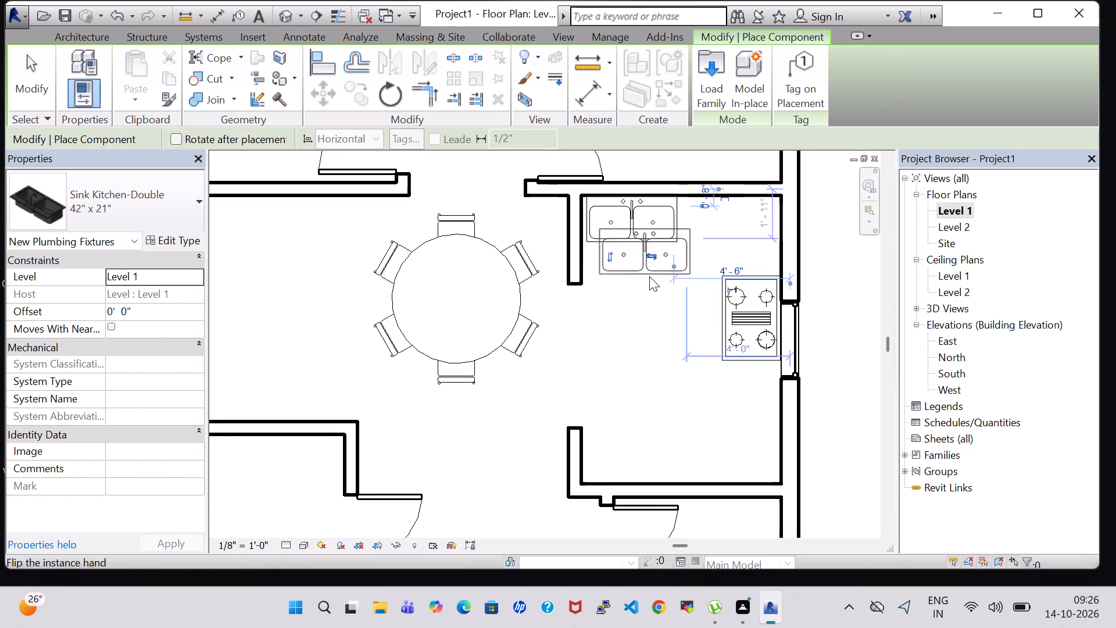
key(Escape)
key(Escape)
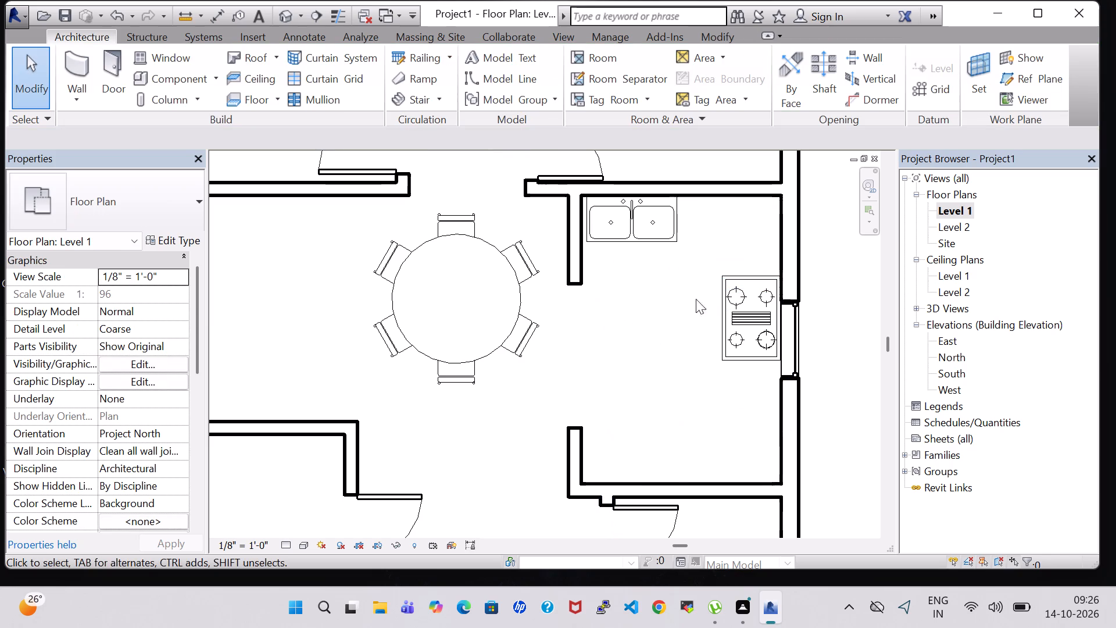
Examine the kitchen's cook top, sink and window from several angles in the 3D view, returning to the Level 1 floor plan.
click(754, 286)
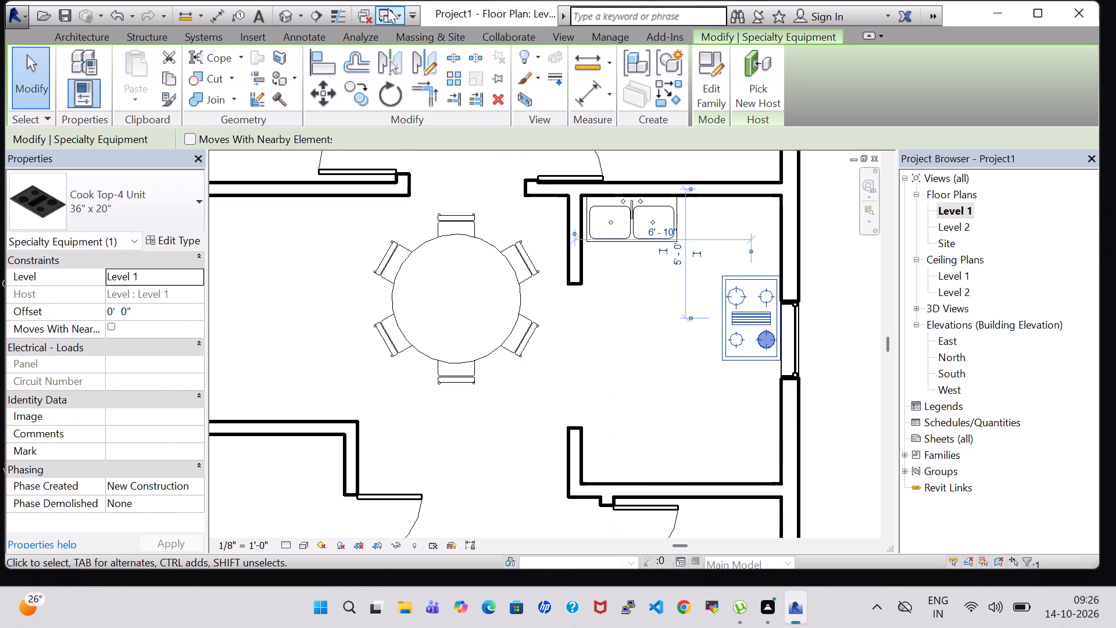
click(283, 9)
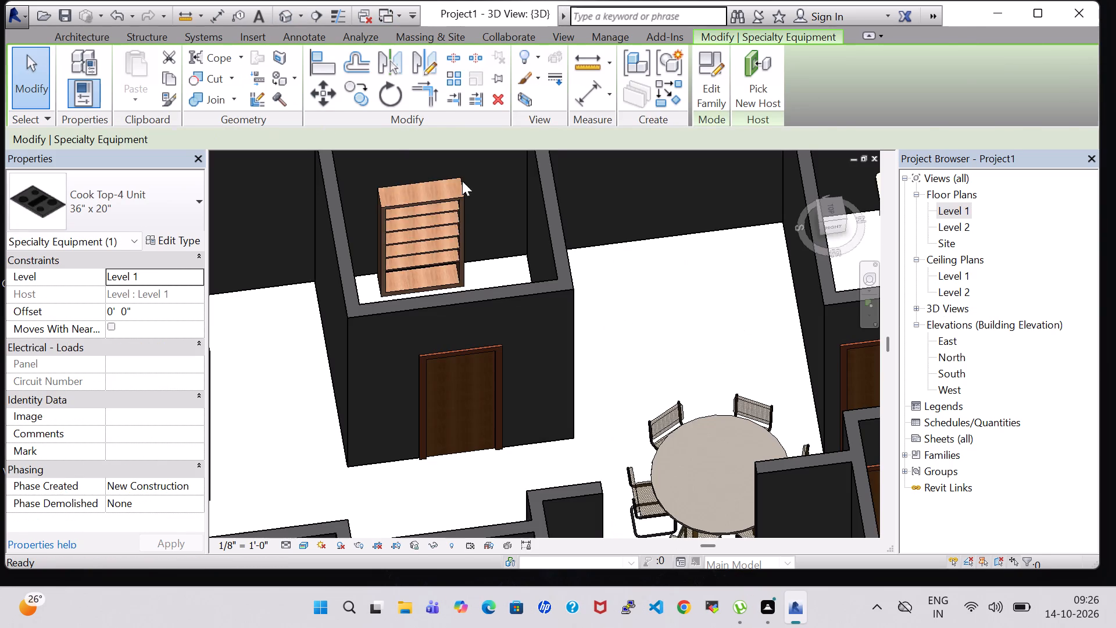
scroll(651, 328, down, 3)
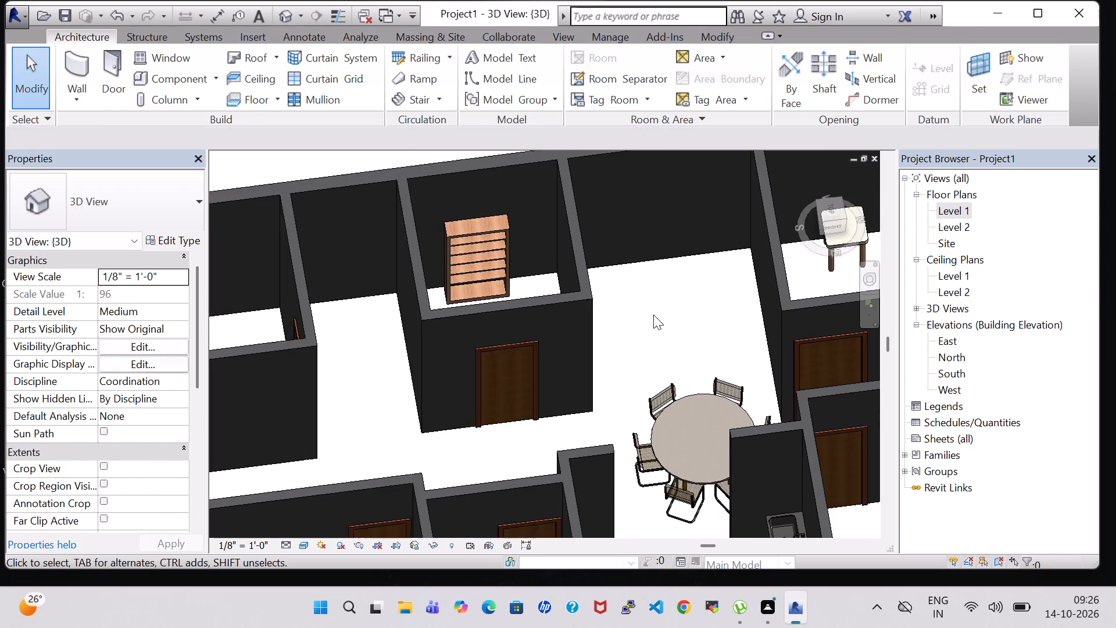
shift+middle_drag(654, 316, 780, 318)
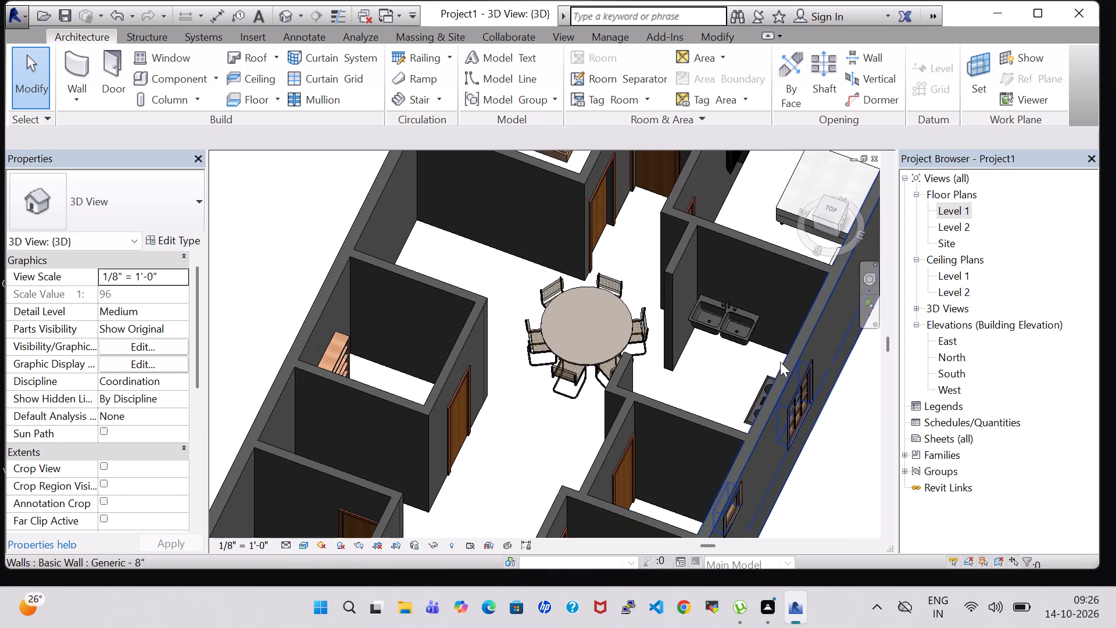
shift+middle_drag(701, 370, 784, 297)
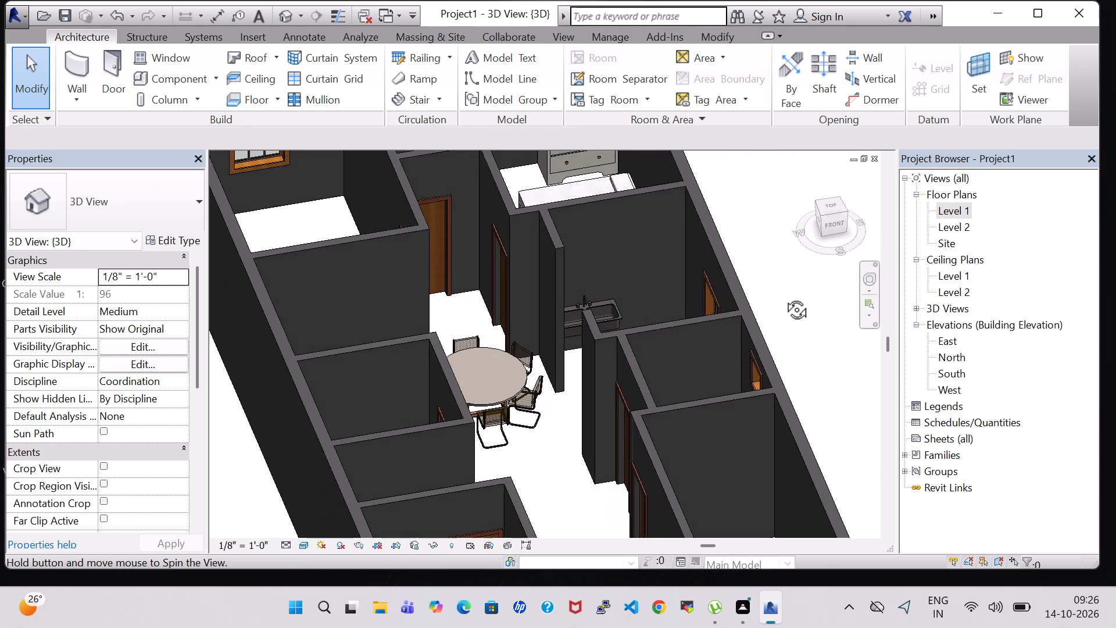
shift+middle_drag(784, 297, 930, 274)
shift+middle_click(914, 244)
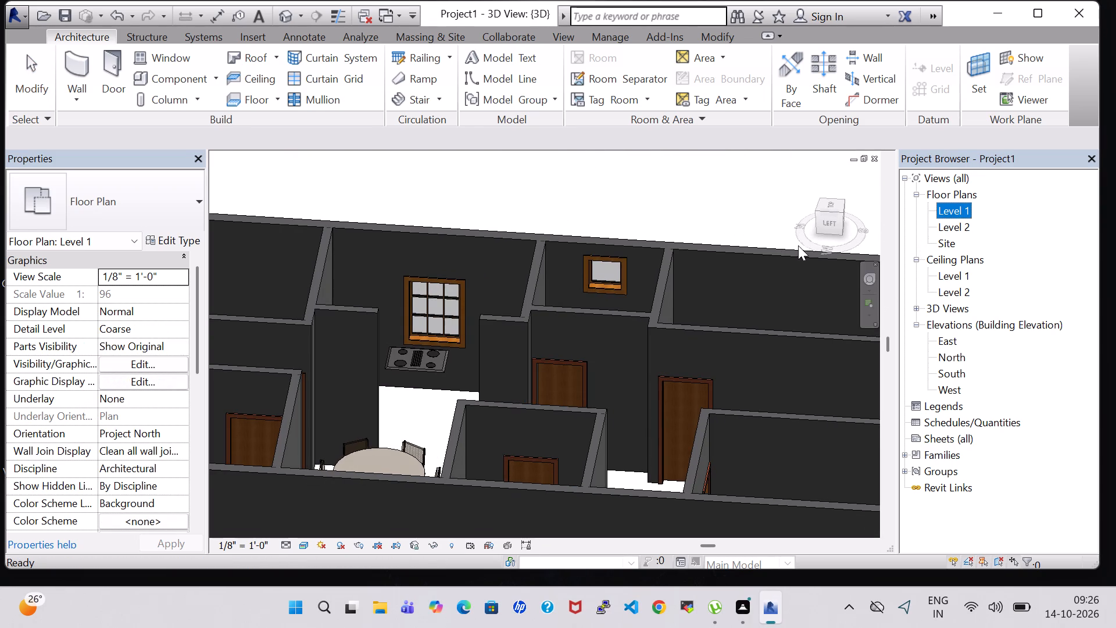
shift+middle_drag(448, 400, 462, 354)
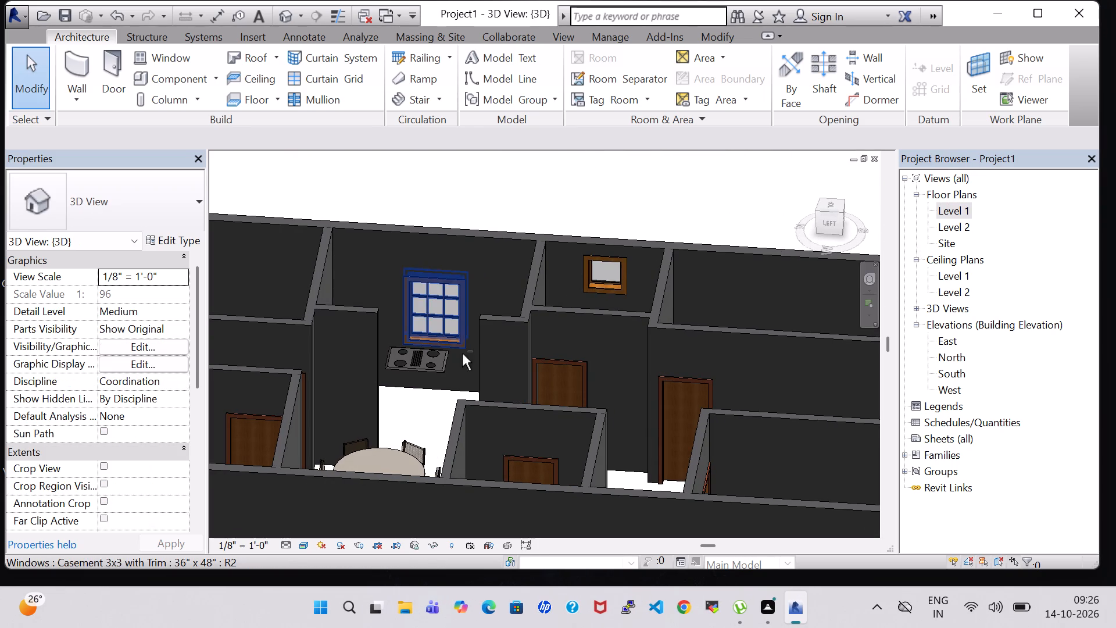
shift+middle_drag(462, 354, 478, 325)
click(412, 418)
shift+middle_drag(412, 418, 439, 369)
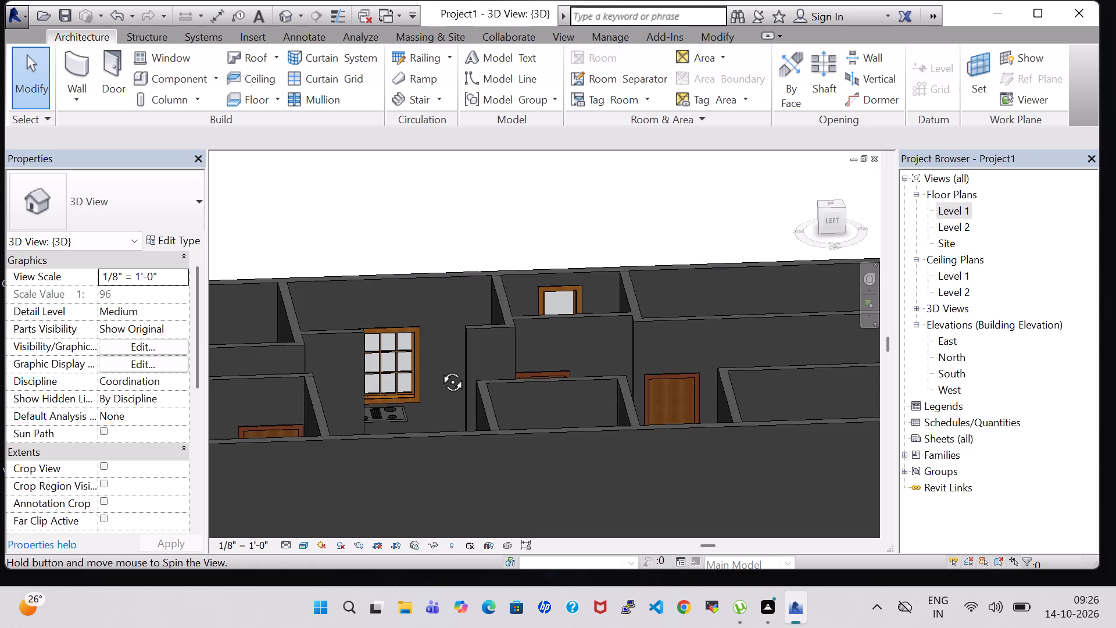
shift+middle_drag(439, 369, 423, 408)
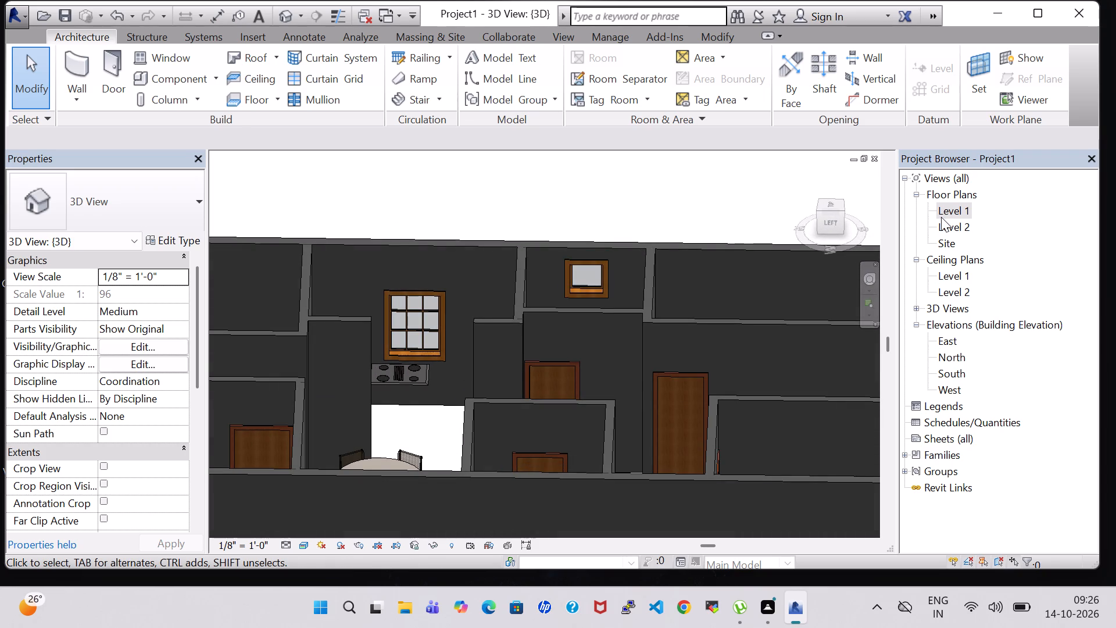
double_click(956, 215)
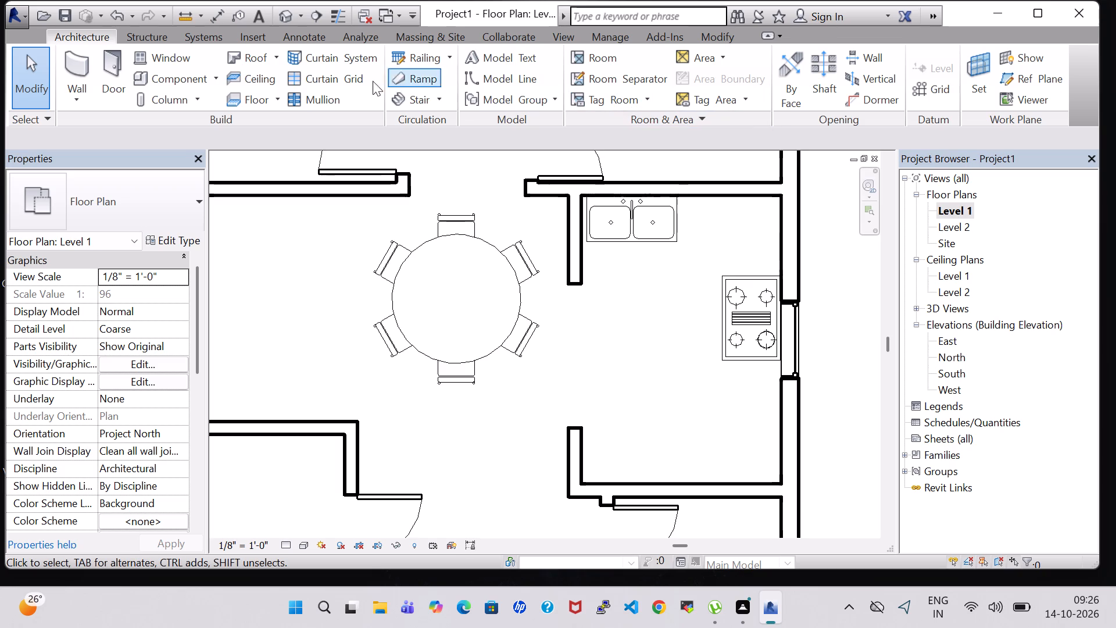
Load the Refrigerator family from the Domestic folder under Specialty Equipment.
click(164, 81)
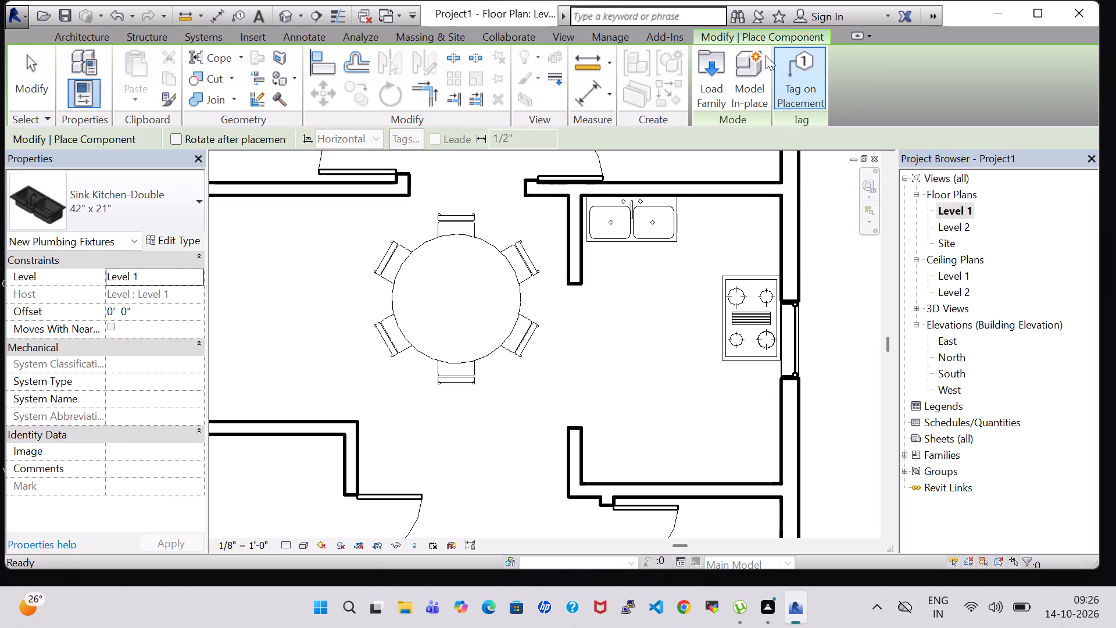
click(700, 61)
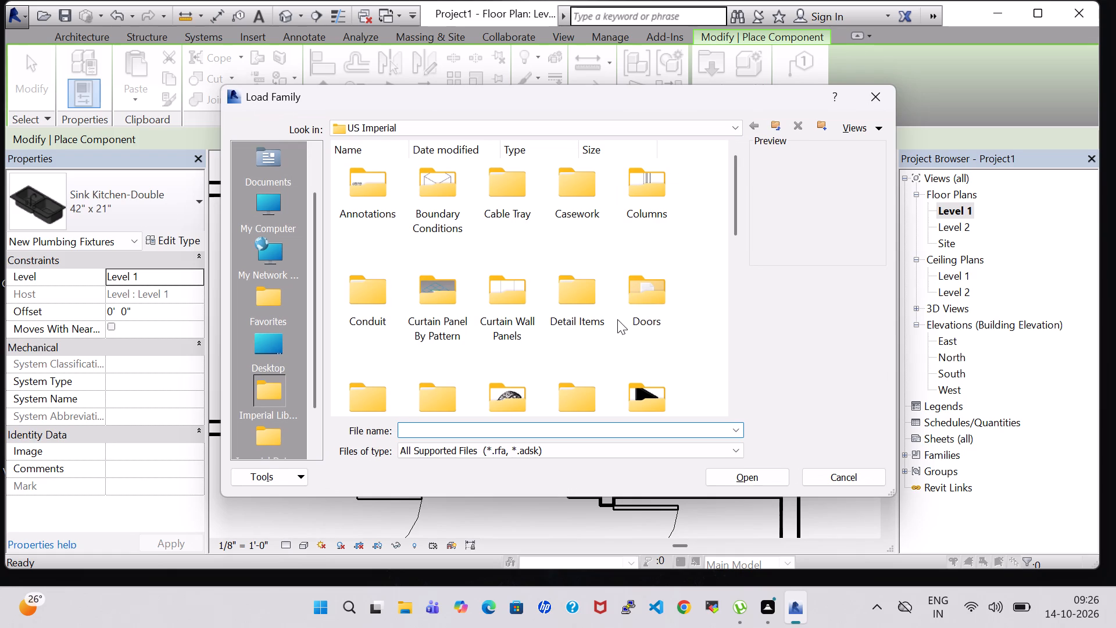
click(642, 316)
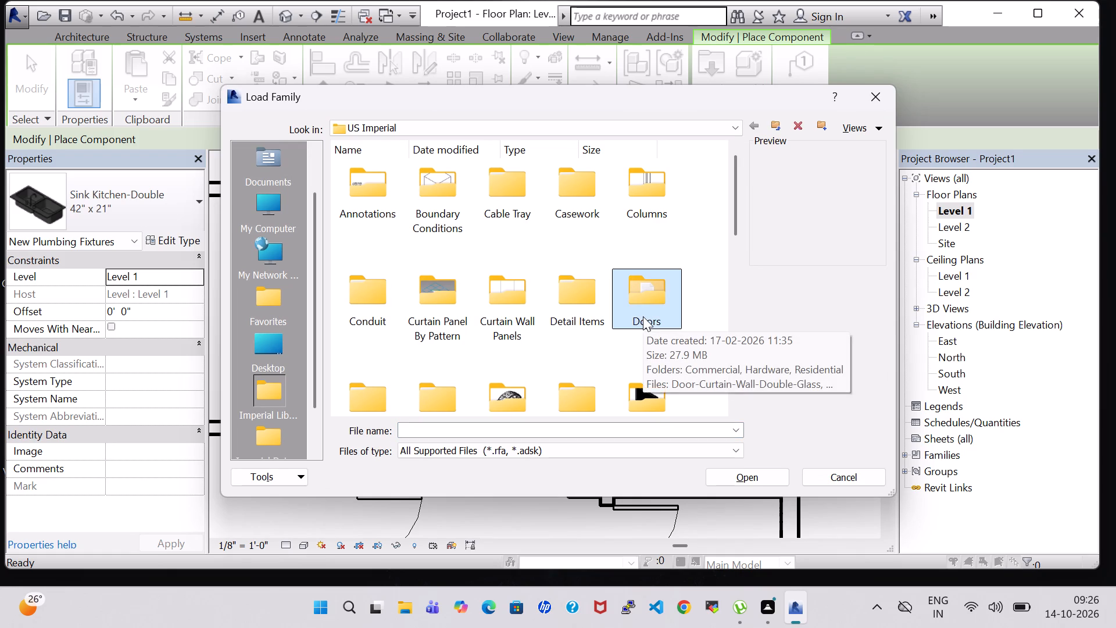
key(s)
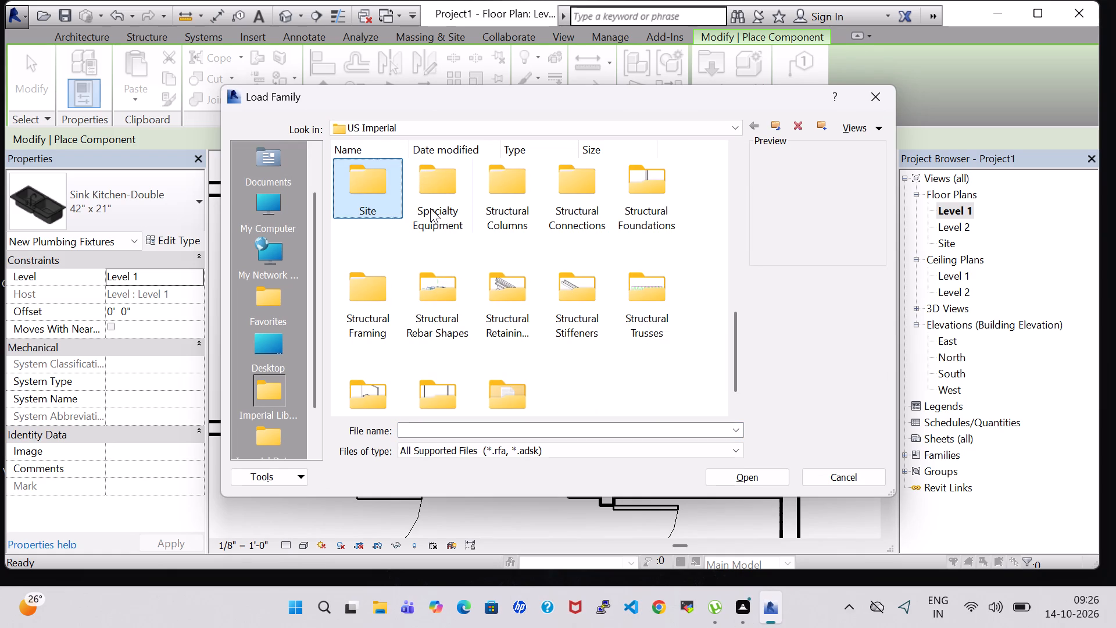
double_click(430, 208)
double_click(415, 201)
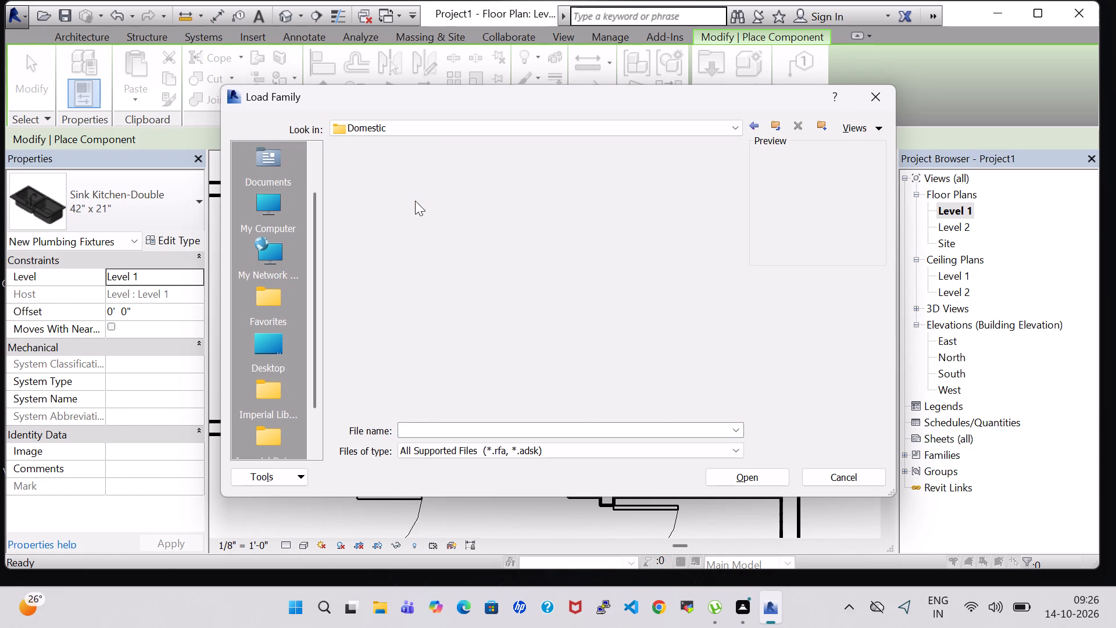
scroll(499, 292, down, 1)
click(352, 357)
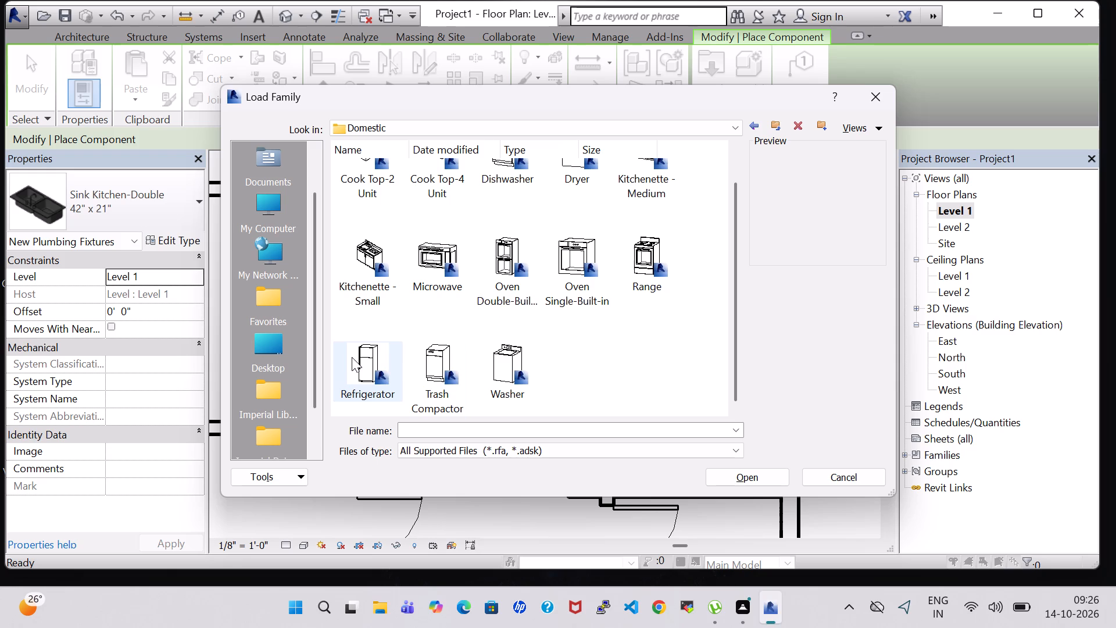
click(772, 470)
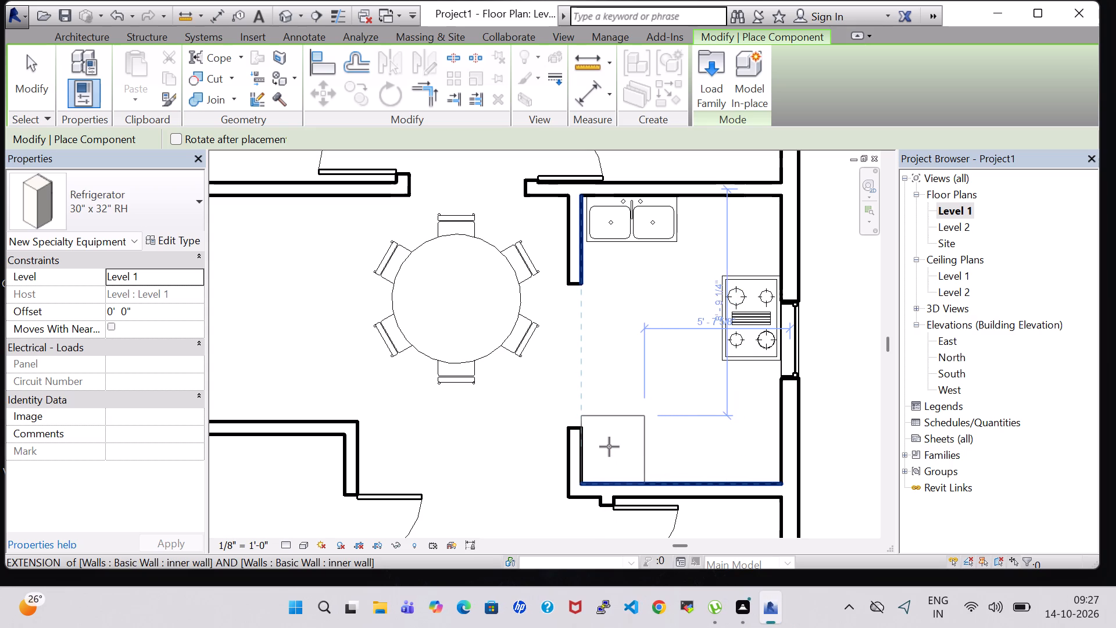
Place the 30" x 32" RH refrigerator in the kitchen corner opposite the sink, between the short dining partition and the wall.
click(609, 447)
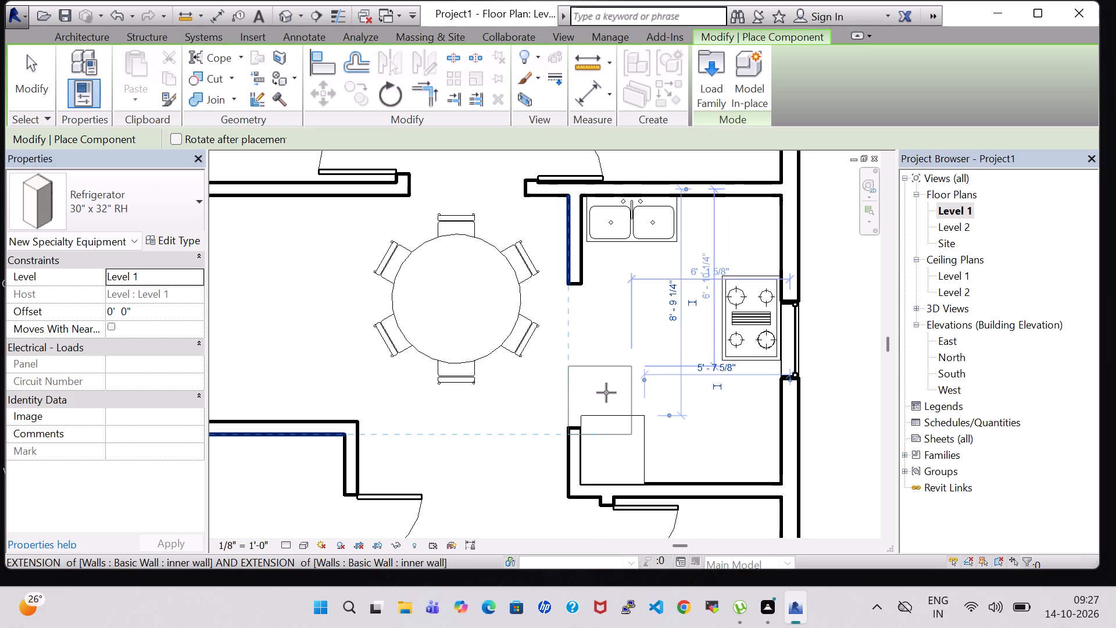
key(Escape)
key(Escape)
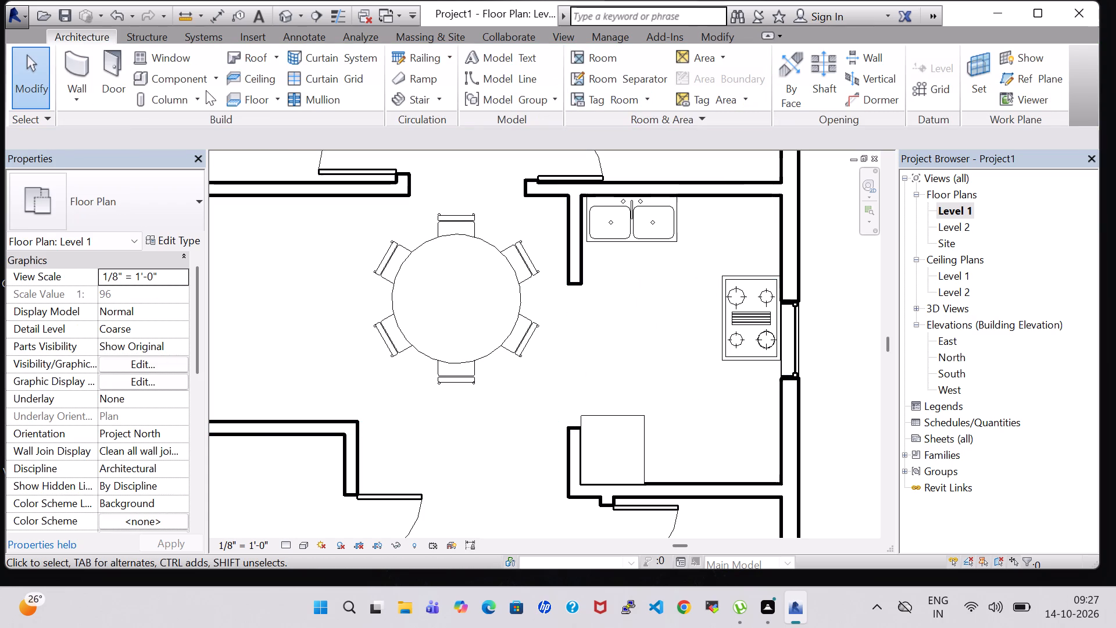
Load the Microwave family from the Domestic folder under Specialty Equipment.
click(192, 78)
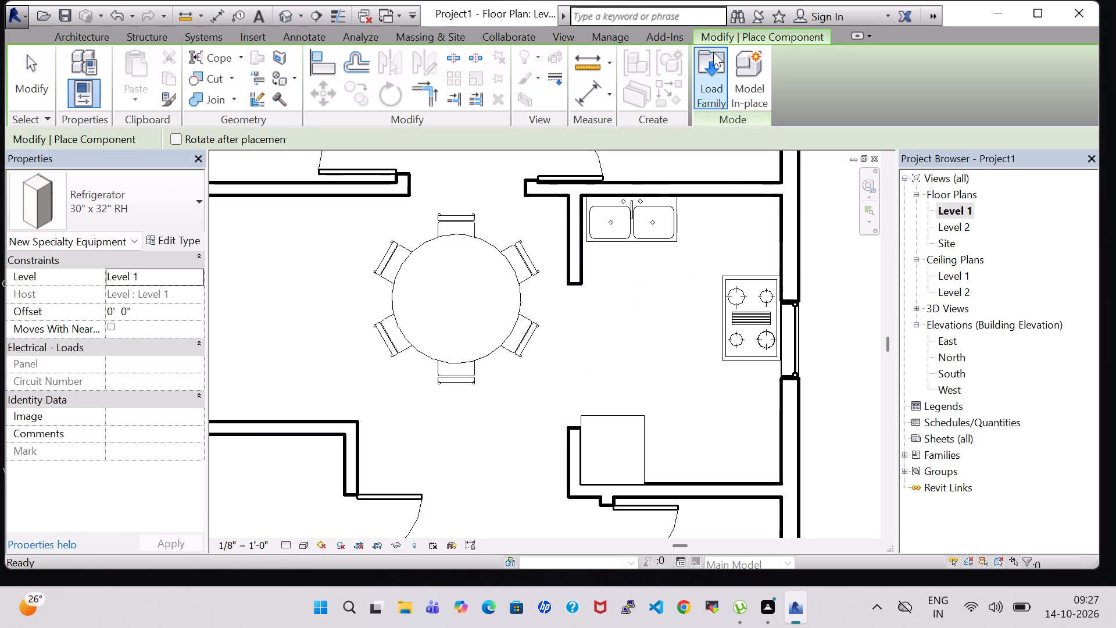
click(704, 56)
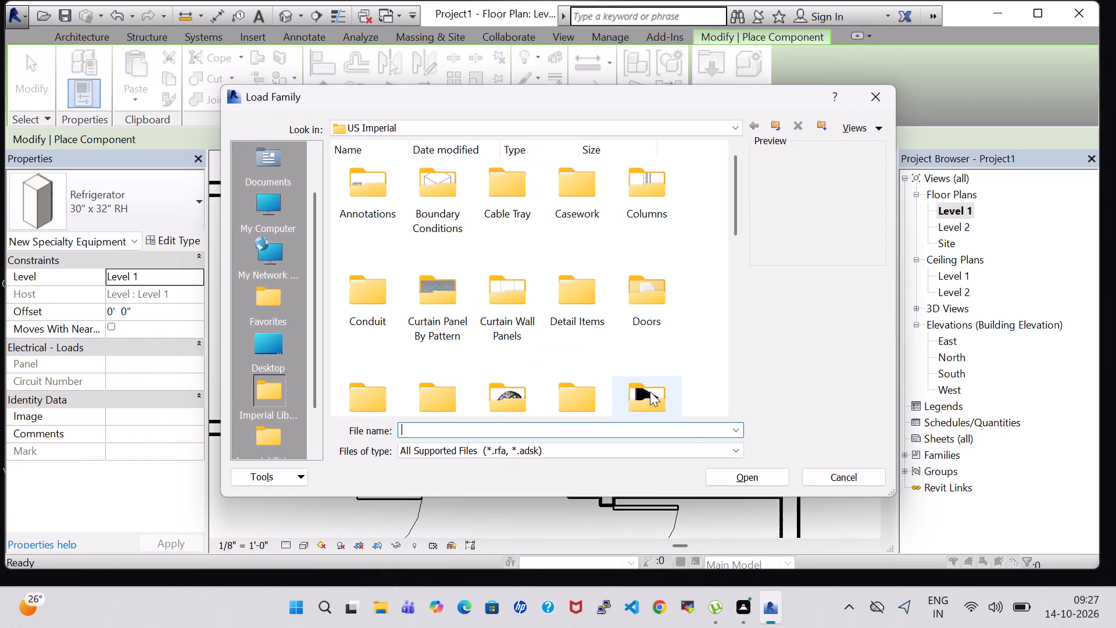
click(650, 391)
key(s)
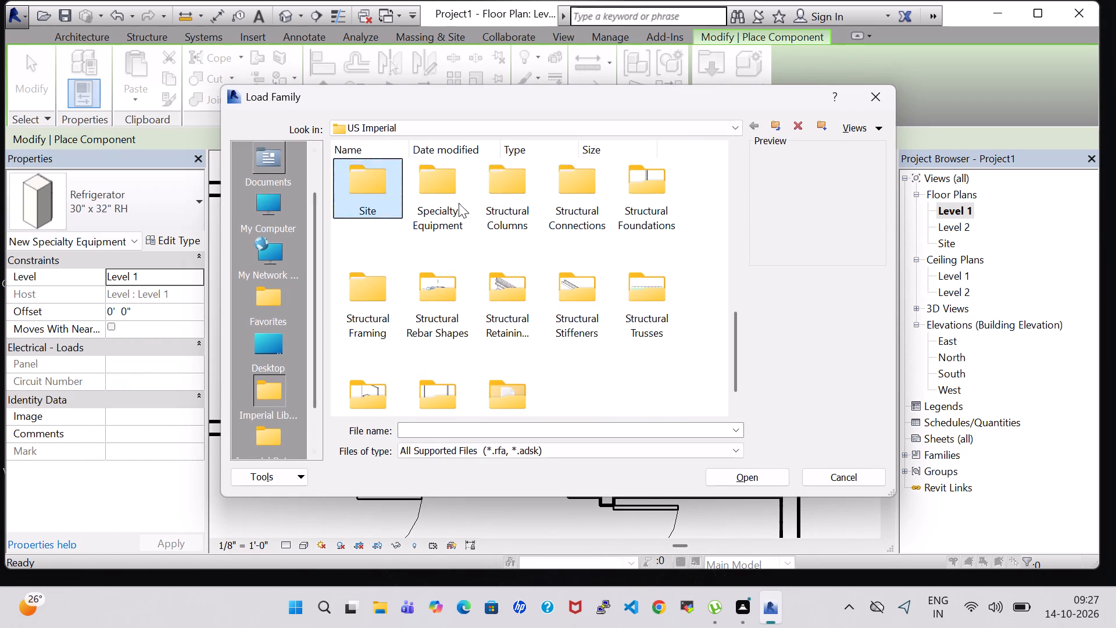
double_click(462, 204)
double_click(425, 187)
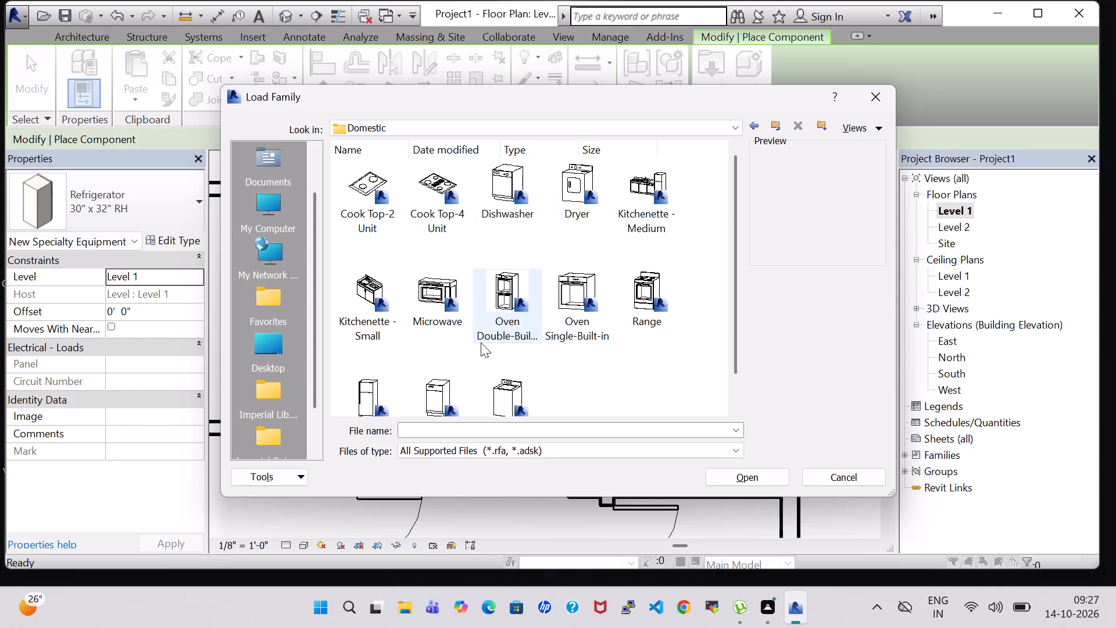
scroll(483, 348, down, 1)
click(415, 261)
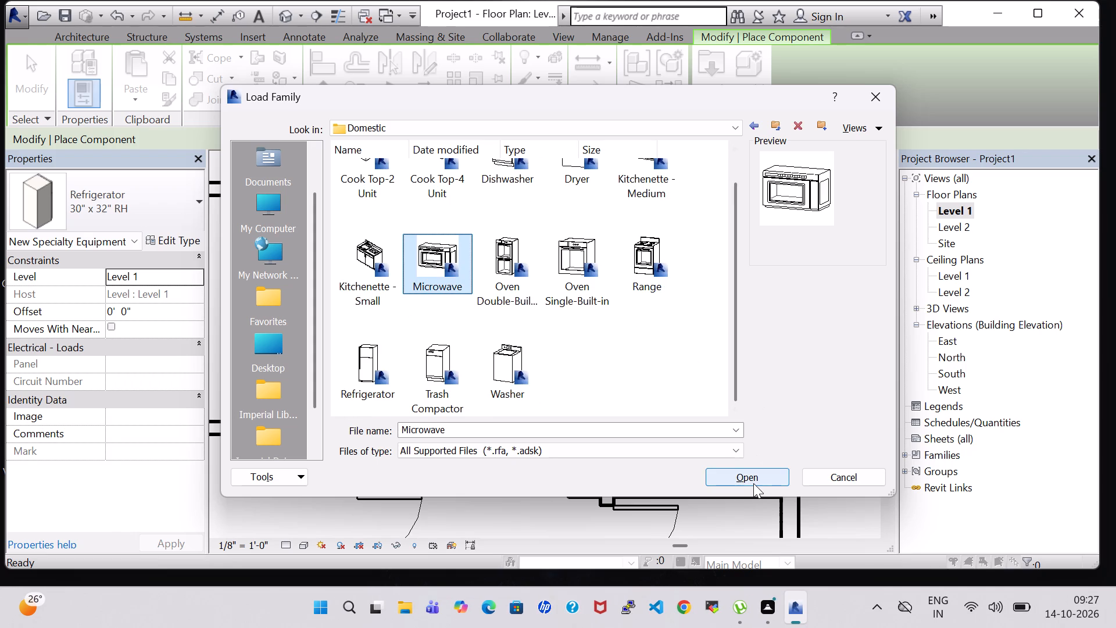
click(753, 483)
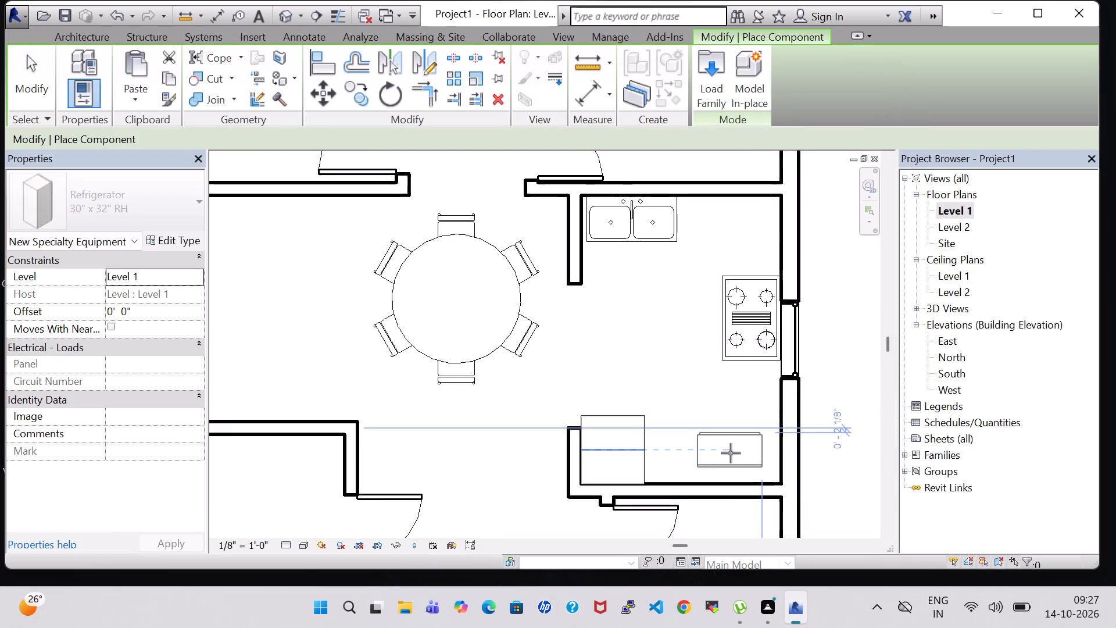
Place the 30" x 16" x 18" microwave, rotated parallel to the kitchen's window wall, against it about 8' 3" from the bedroom-side wall.
key(space)
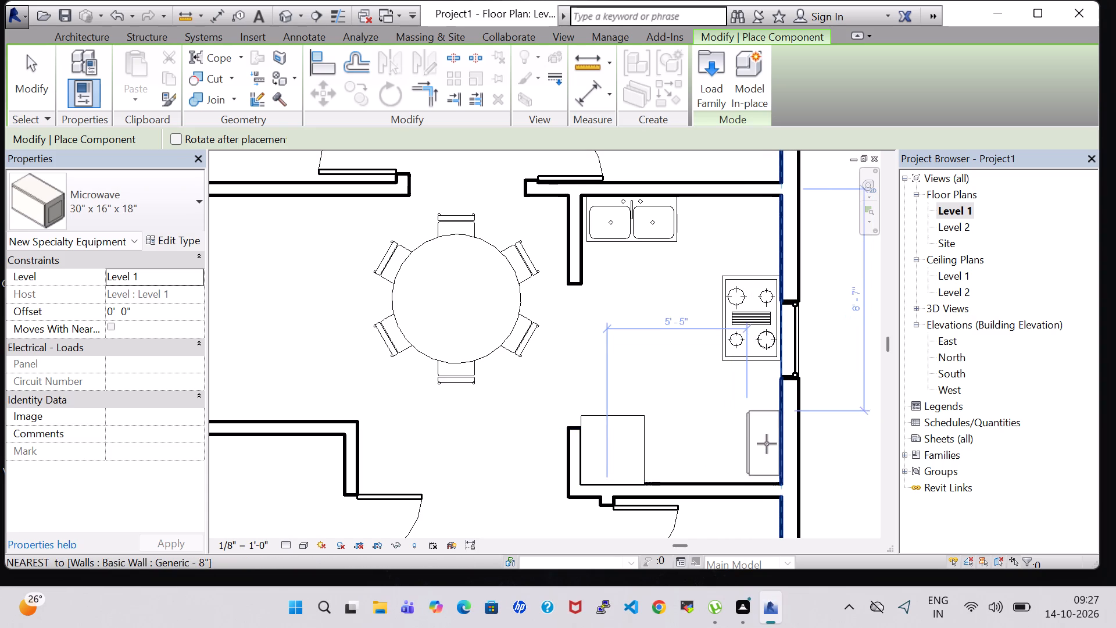
click(766, 437)
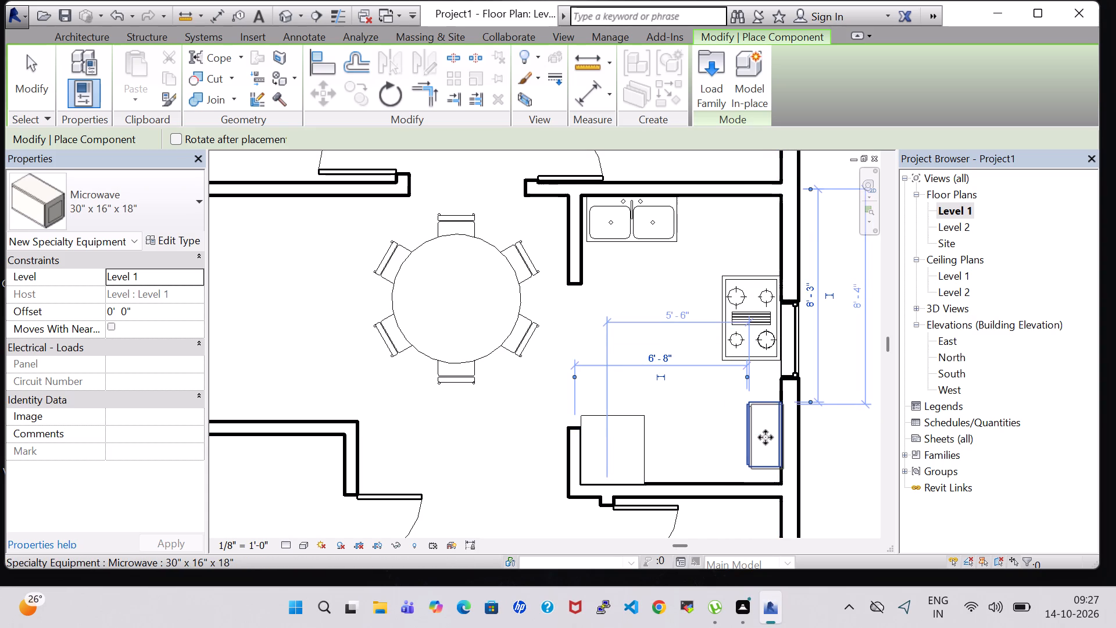
key(Escape)
key(Escape)
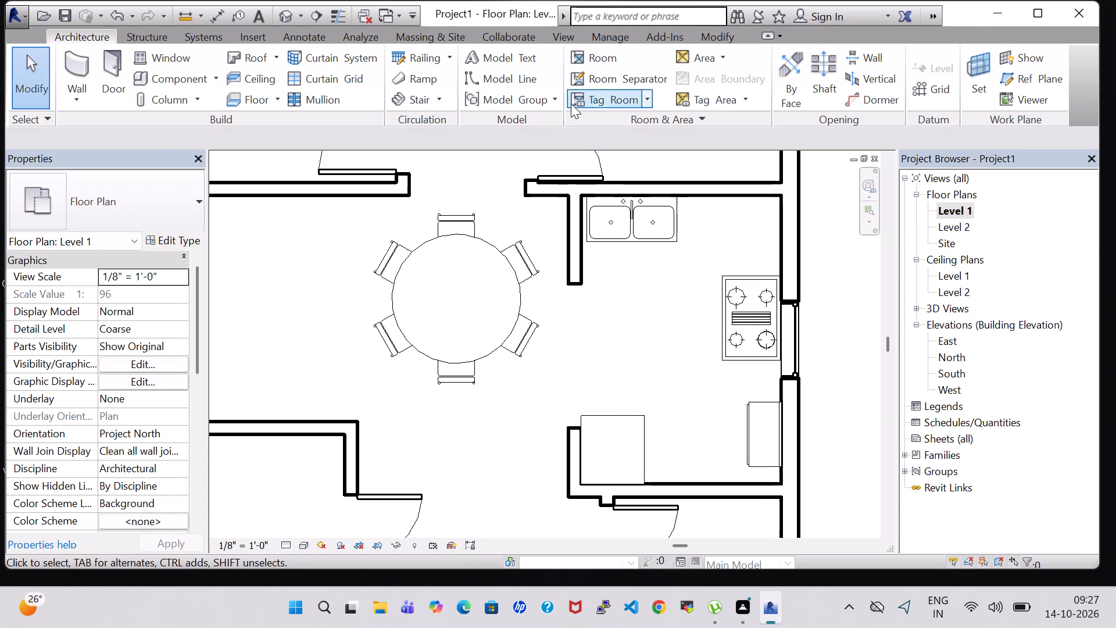
Rotate the kitchen refrigerator 180° in the 3D view so its doors face into the kitchen, toward the sink wall.
click(287, 14)
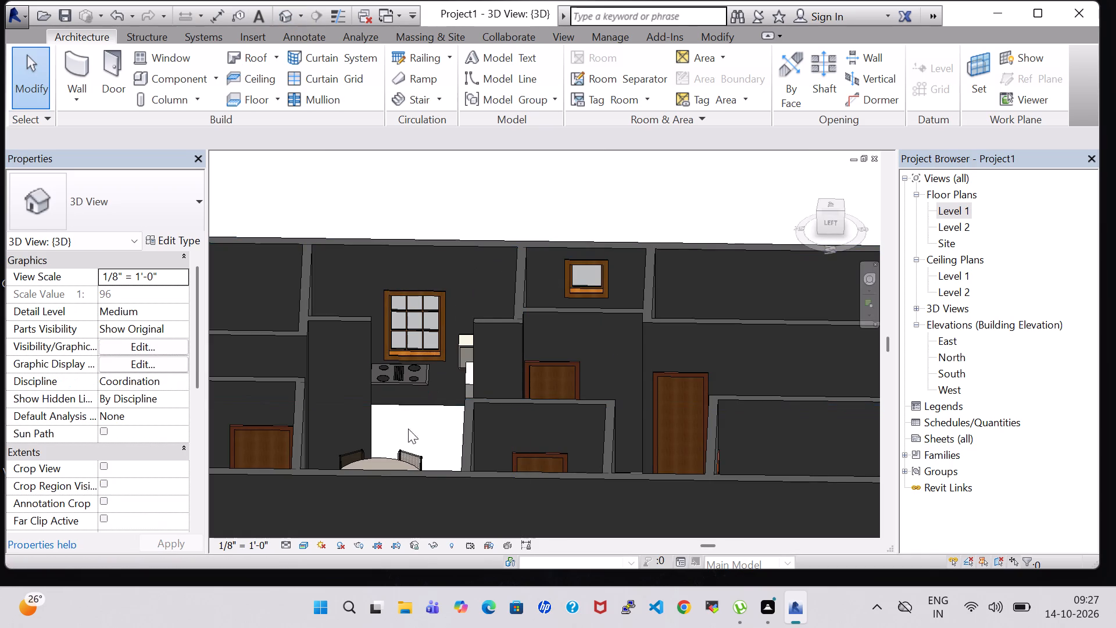
shift+middle_drag(420, 424, 460, 427)
shift+middle_drag(419, 425, 650, 463)
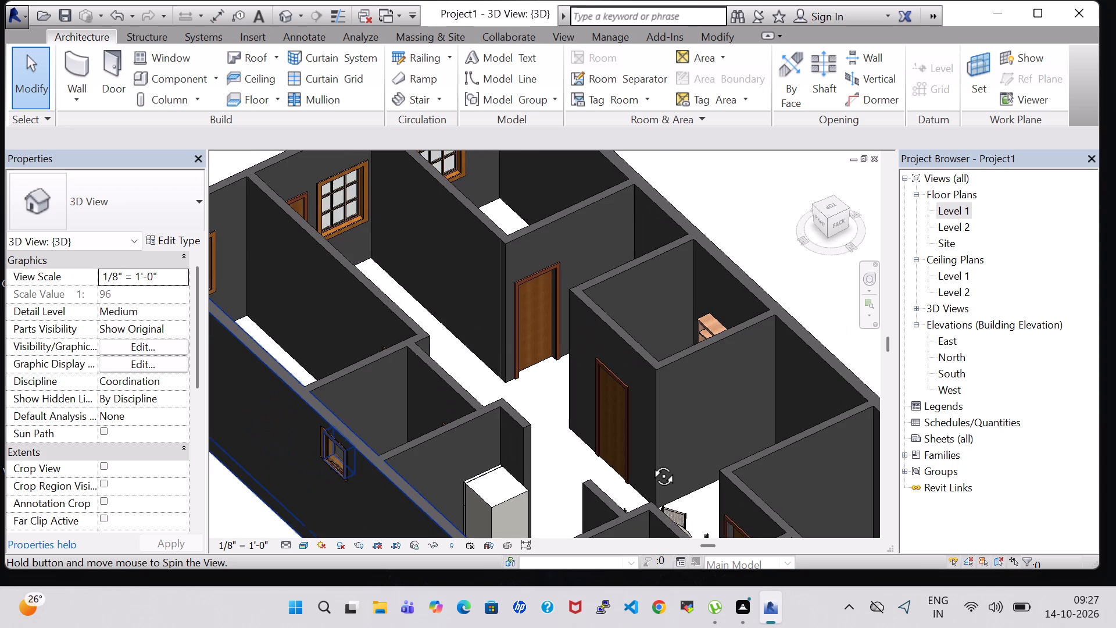
shift+middle_drag(650, 463, 657, 463)
click(506, 511)
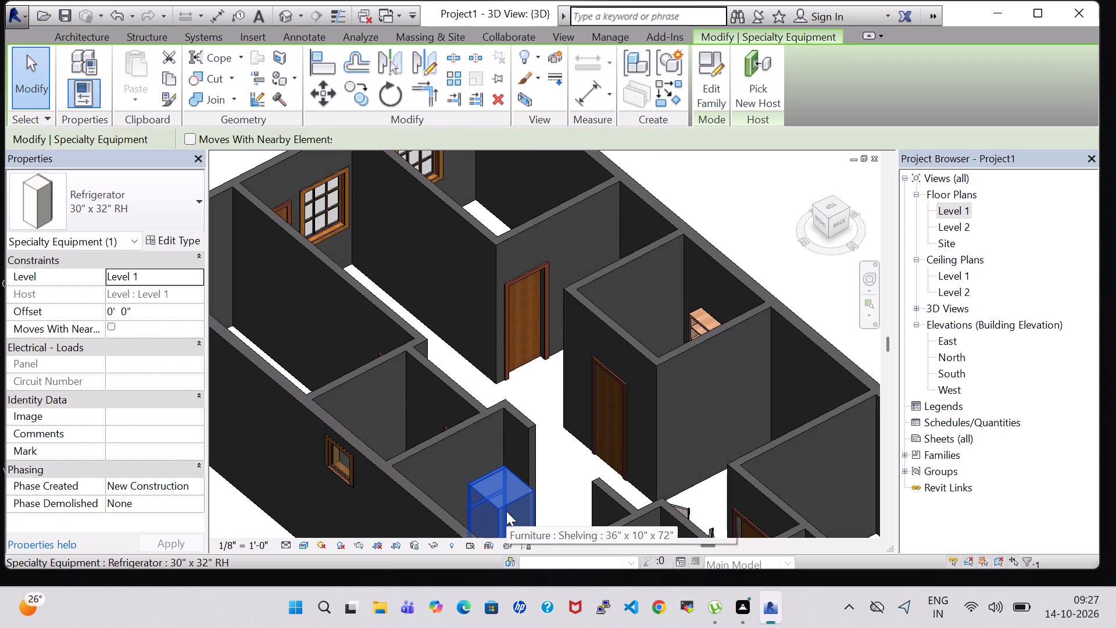
key(space)
key(space)
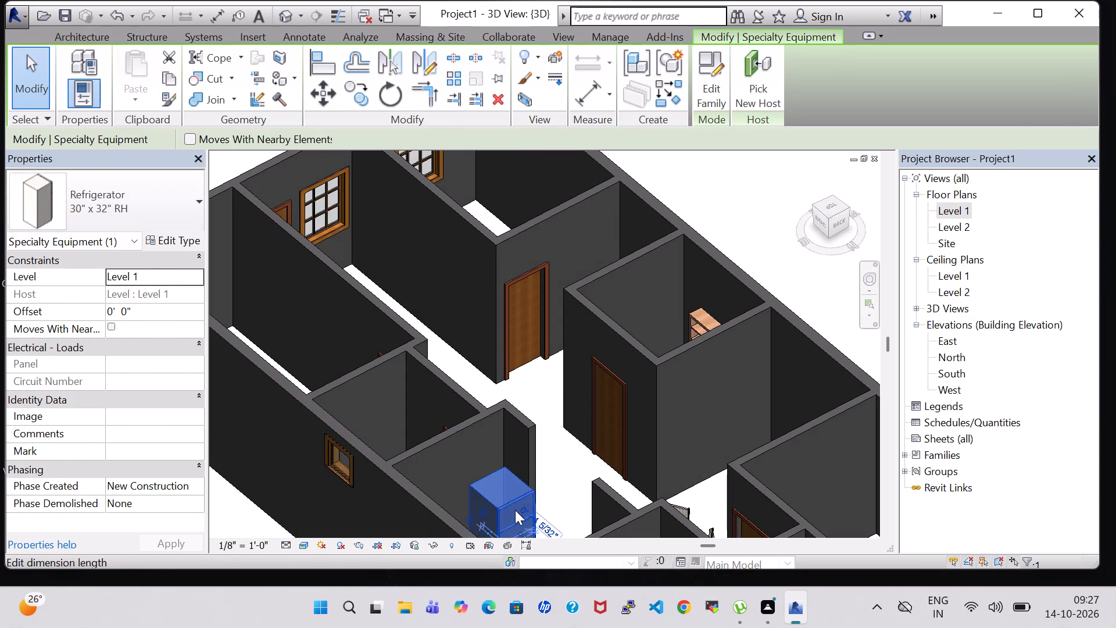
click(563, 492)
scroll(566, 480, down, 1)
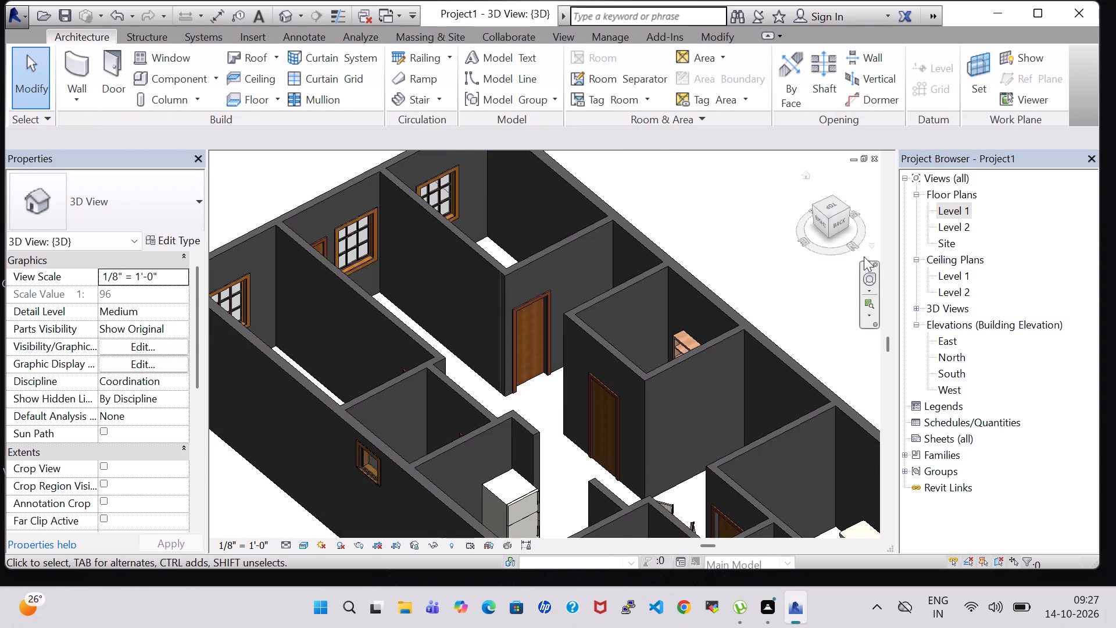
Switch to the Level 1 floor plan, showing the small bathroom behind the kitchen's refrigerator wall.
double_click(943, 215)
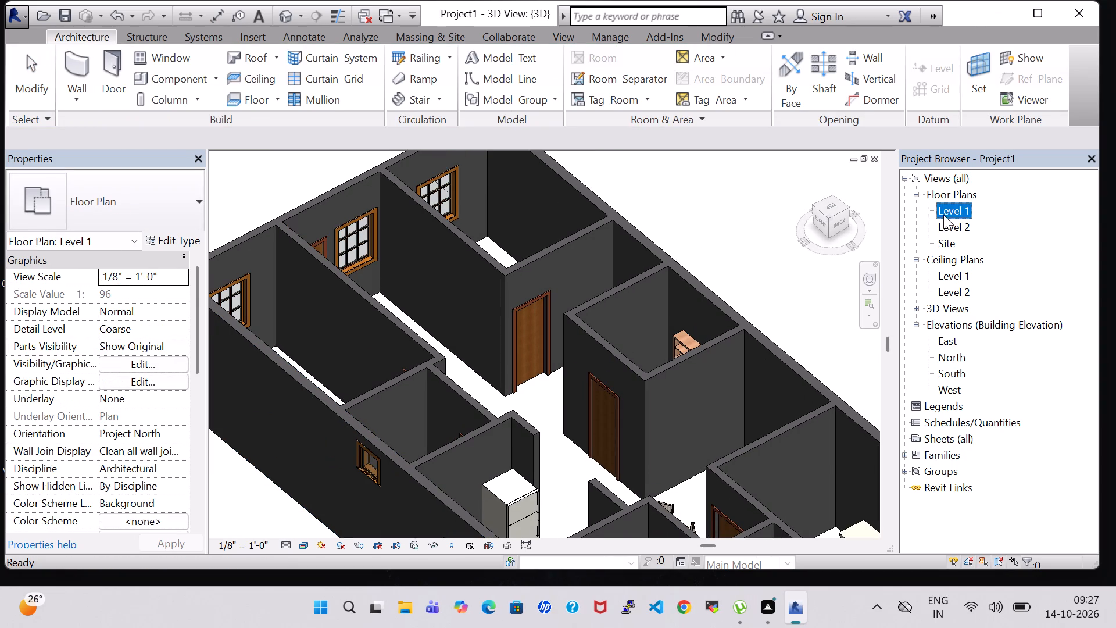
scroll(806, 309, down, 1)
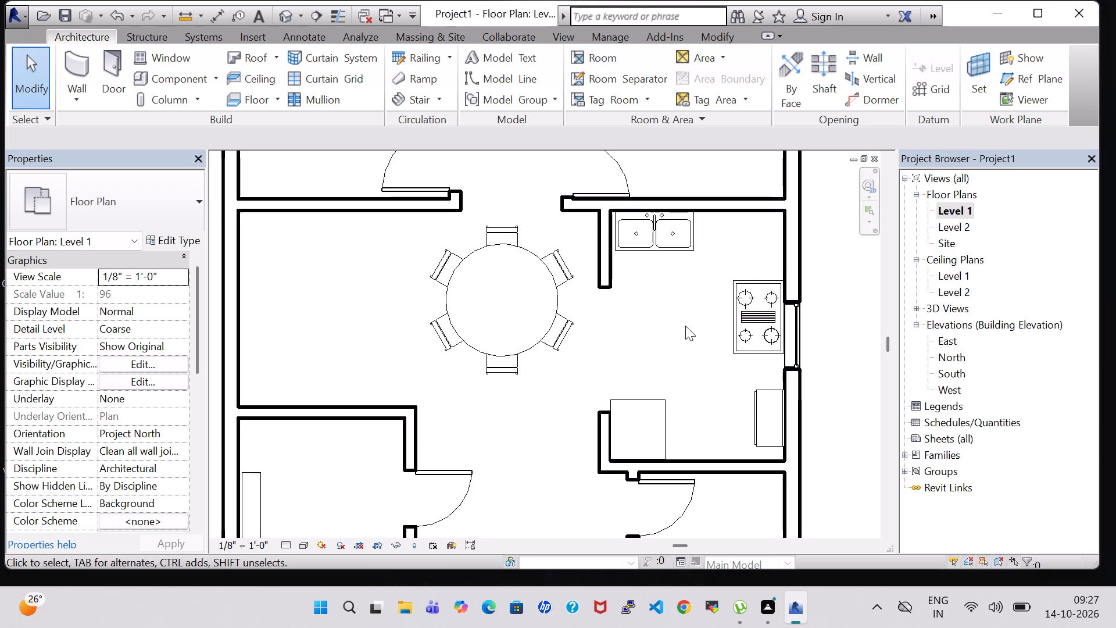
scroll(685, 326, down, 4)
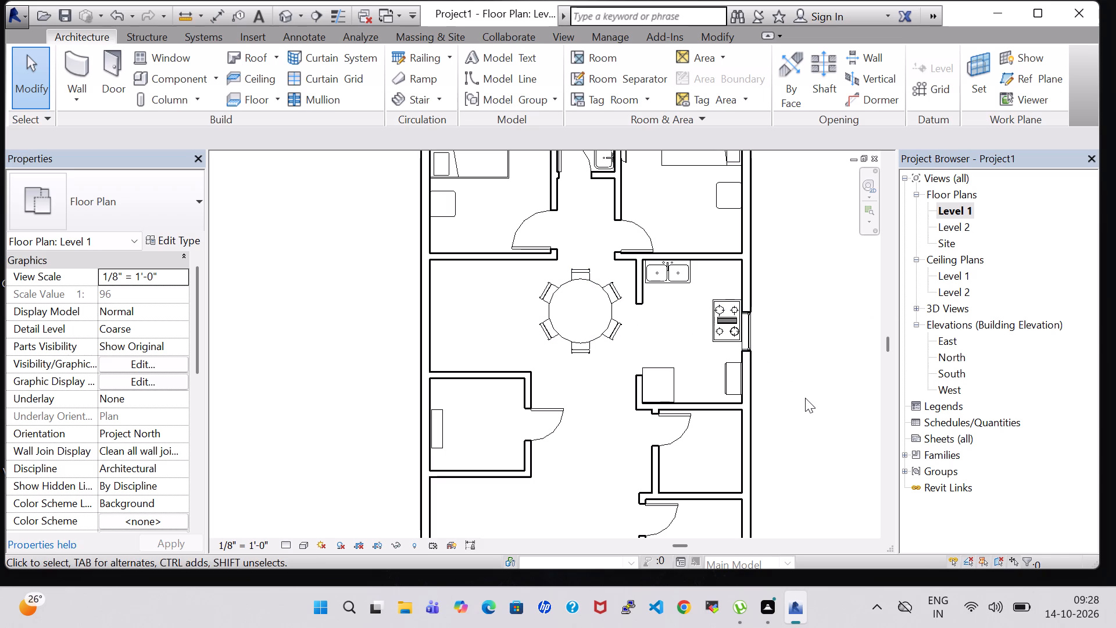
middle_drag(803, 419, 792, 341)
middle_click(792, 341)
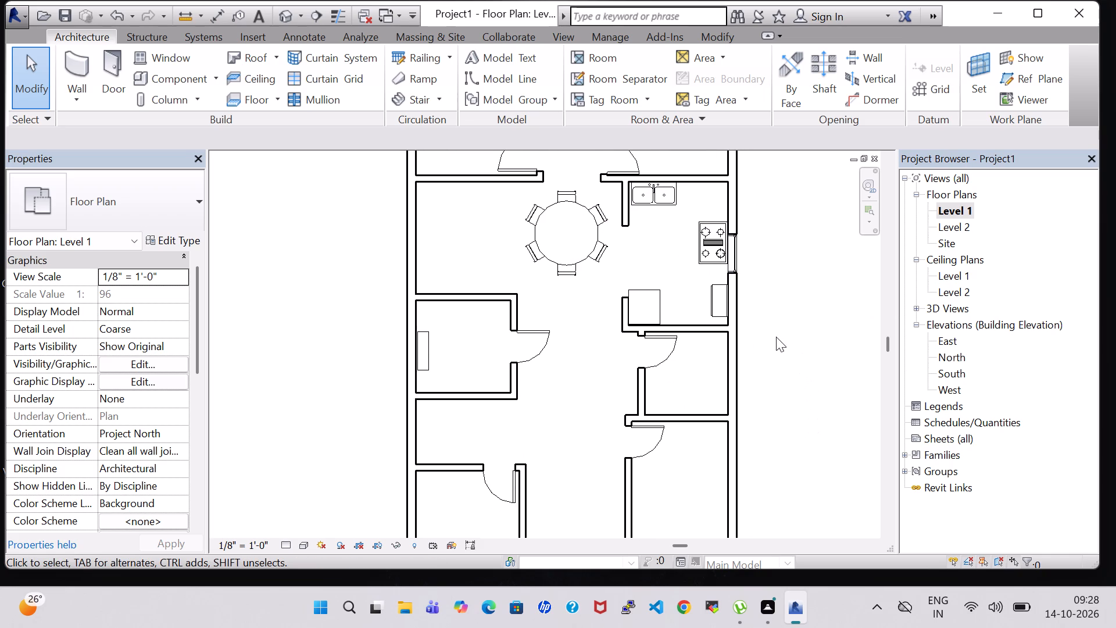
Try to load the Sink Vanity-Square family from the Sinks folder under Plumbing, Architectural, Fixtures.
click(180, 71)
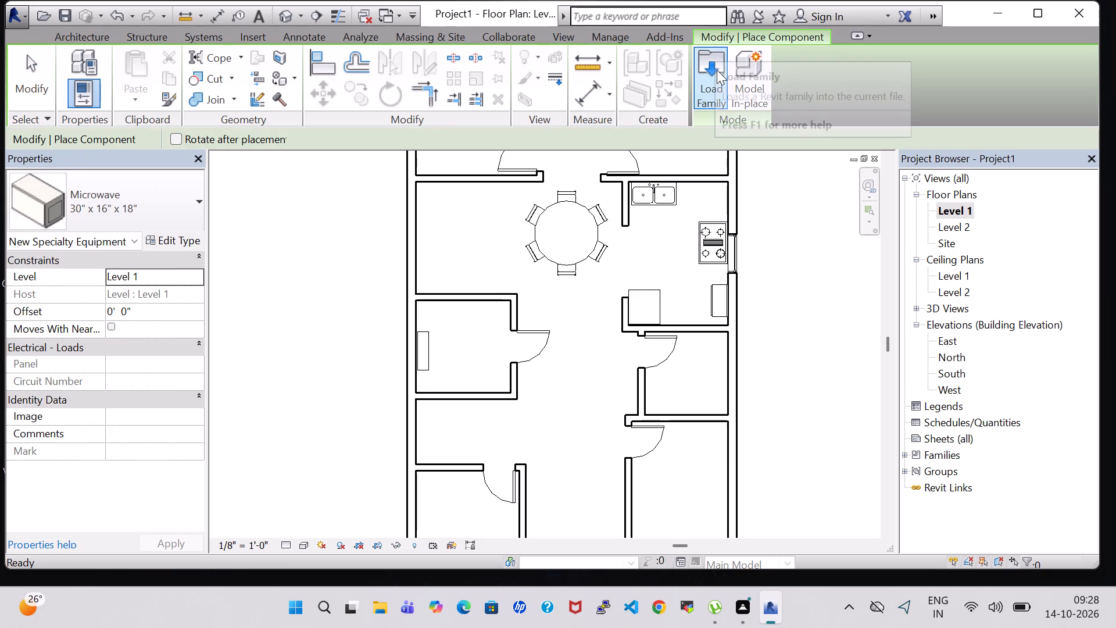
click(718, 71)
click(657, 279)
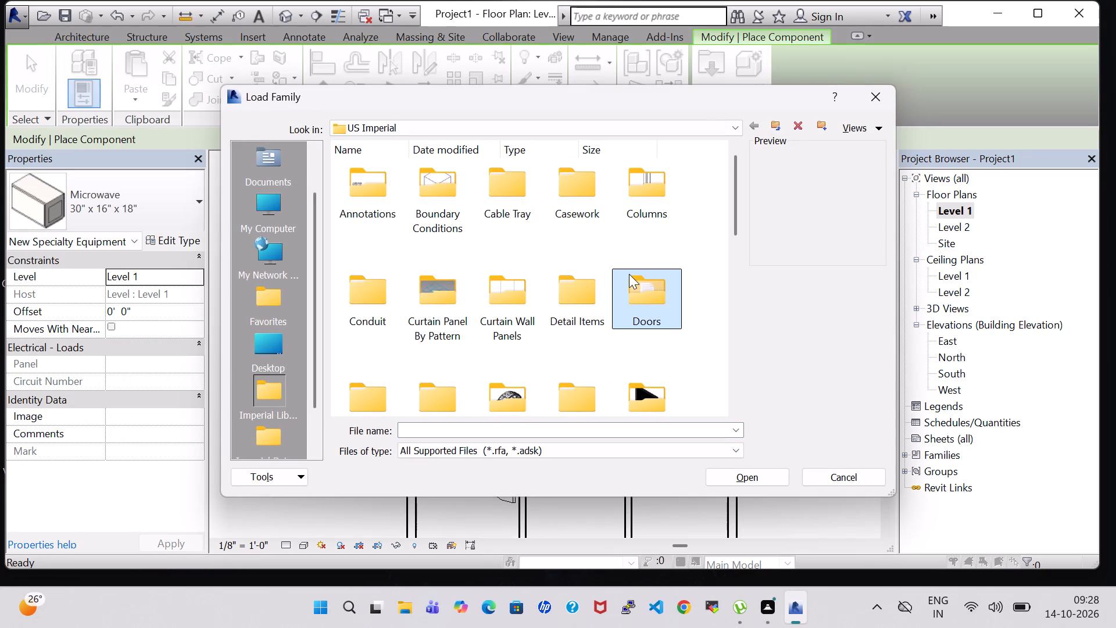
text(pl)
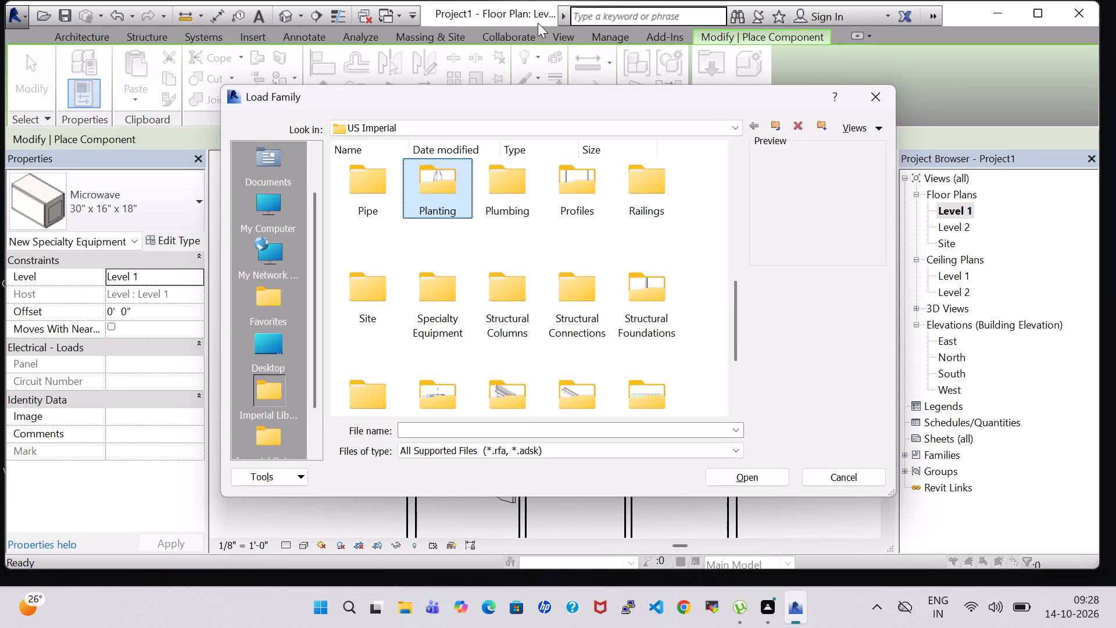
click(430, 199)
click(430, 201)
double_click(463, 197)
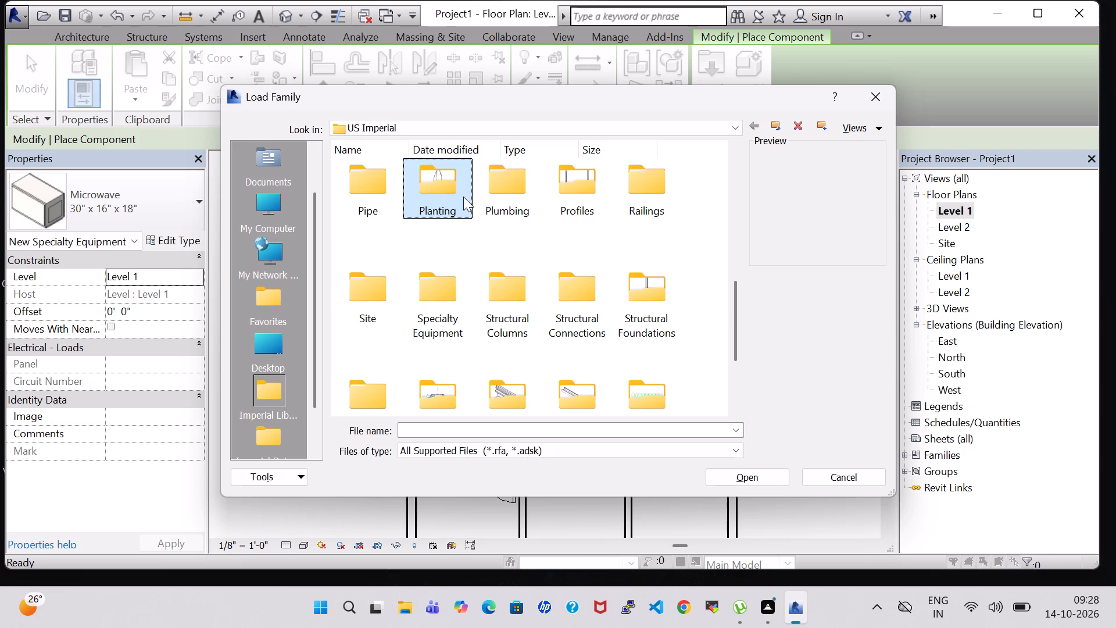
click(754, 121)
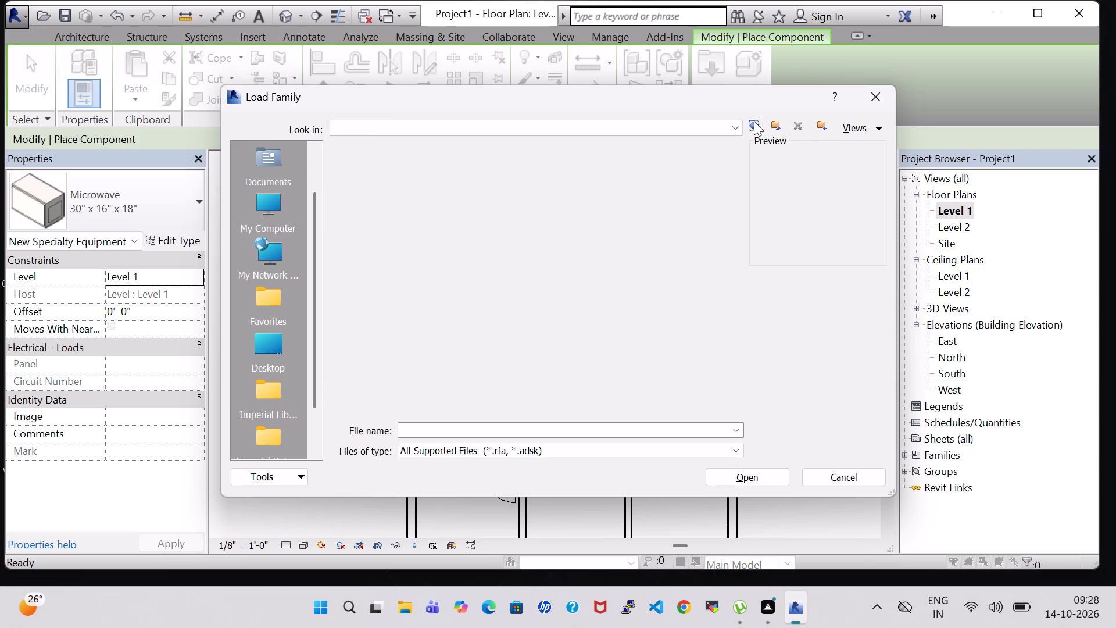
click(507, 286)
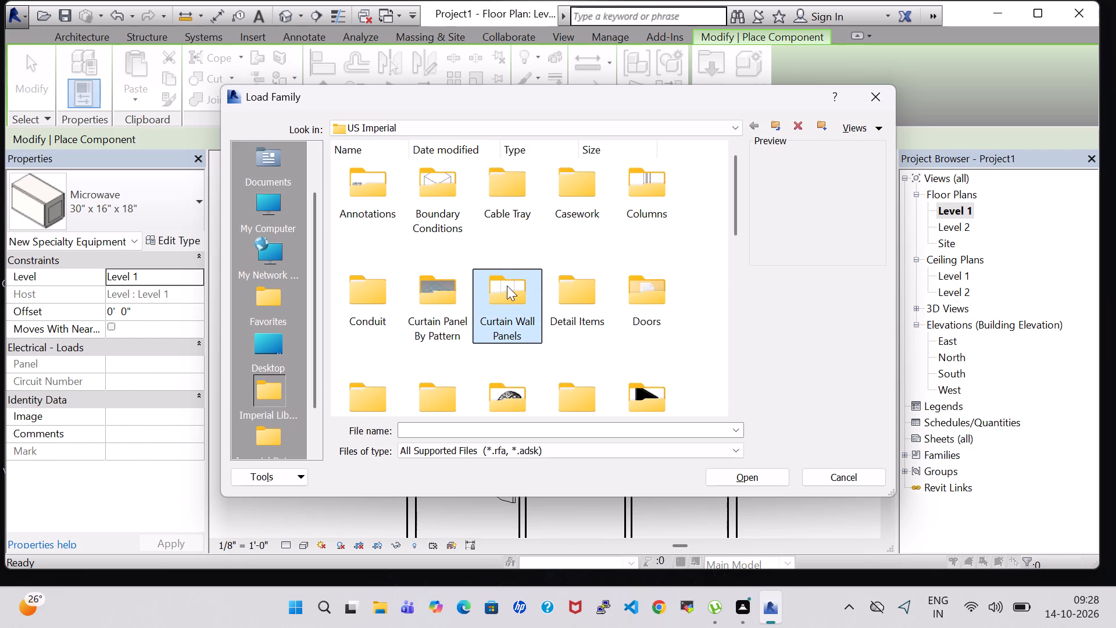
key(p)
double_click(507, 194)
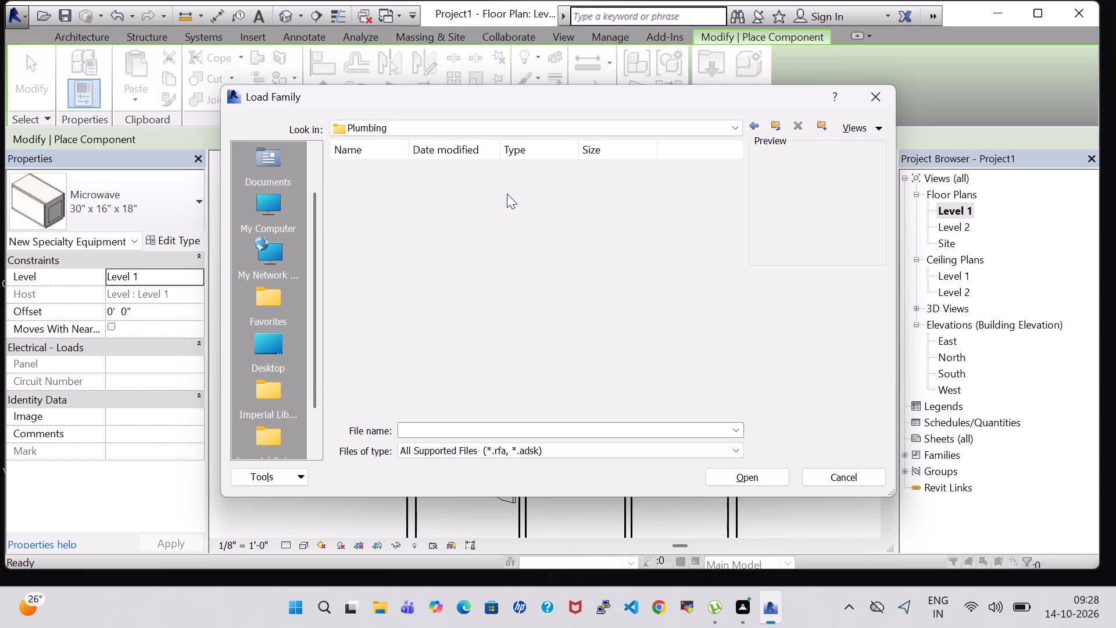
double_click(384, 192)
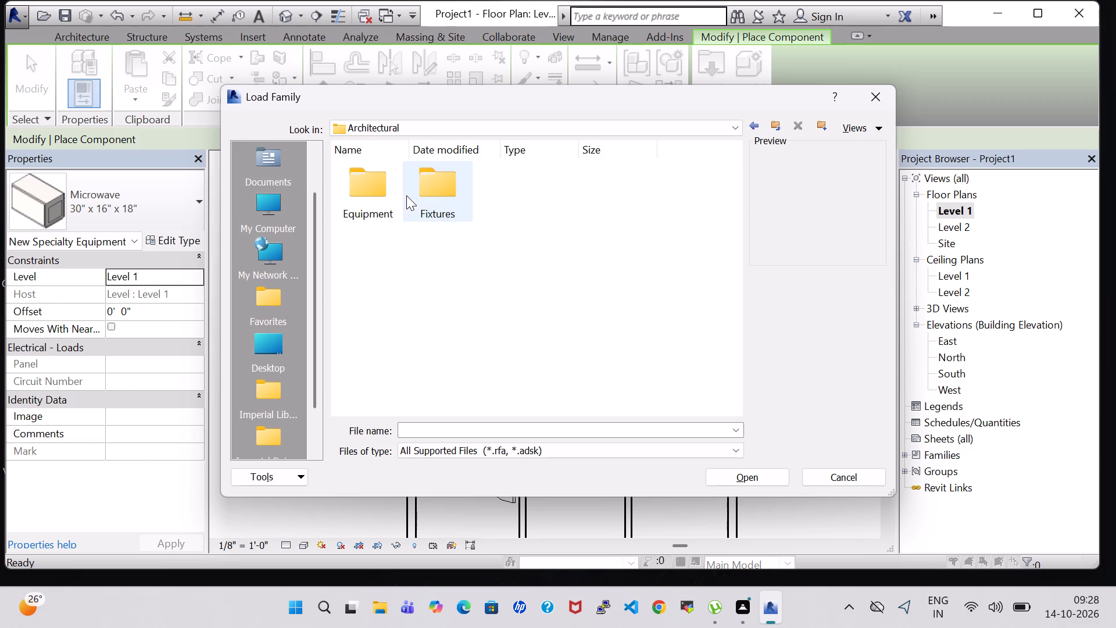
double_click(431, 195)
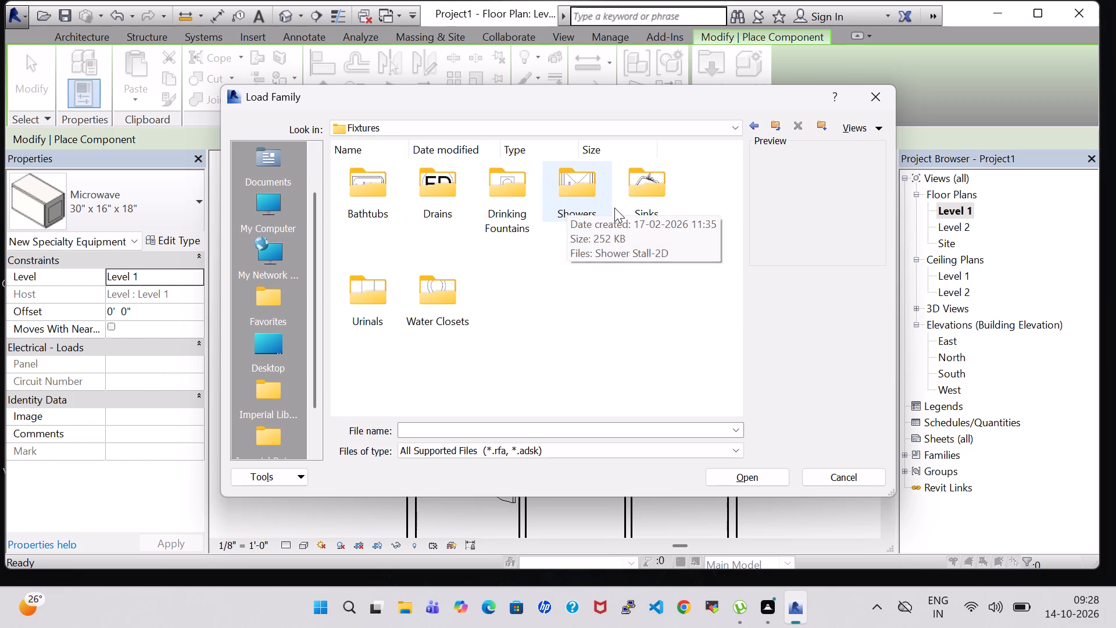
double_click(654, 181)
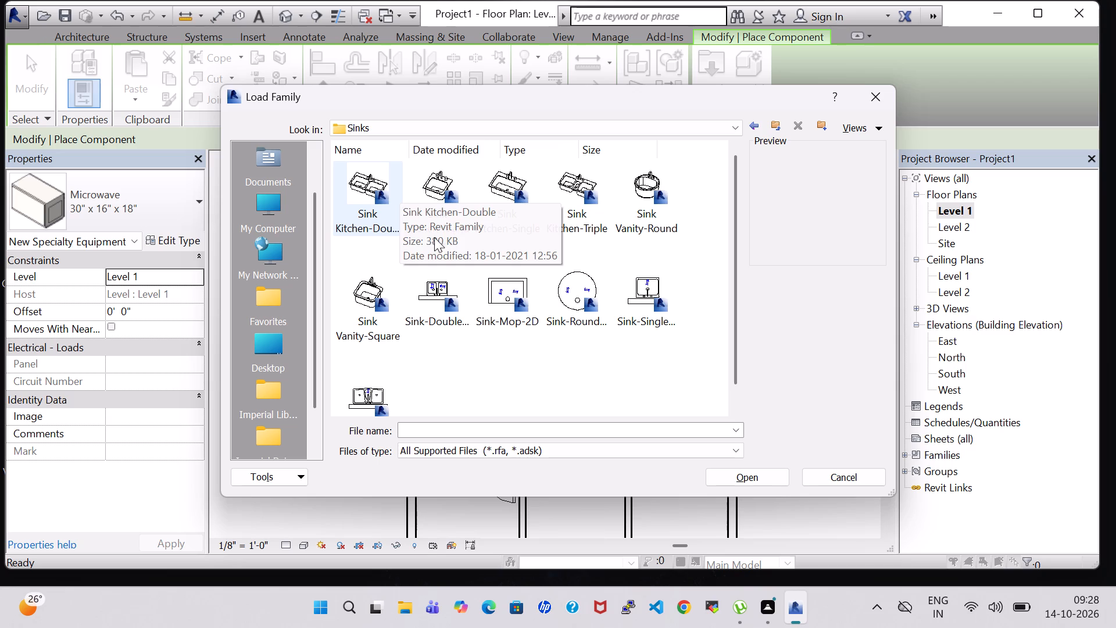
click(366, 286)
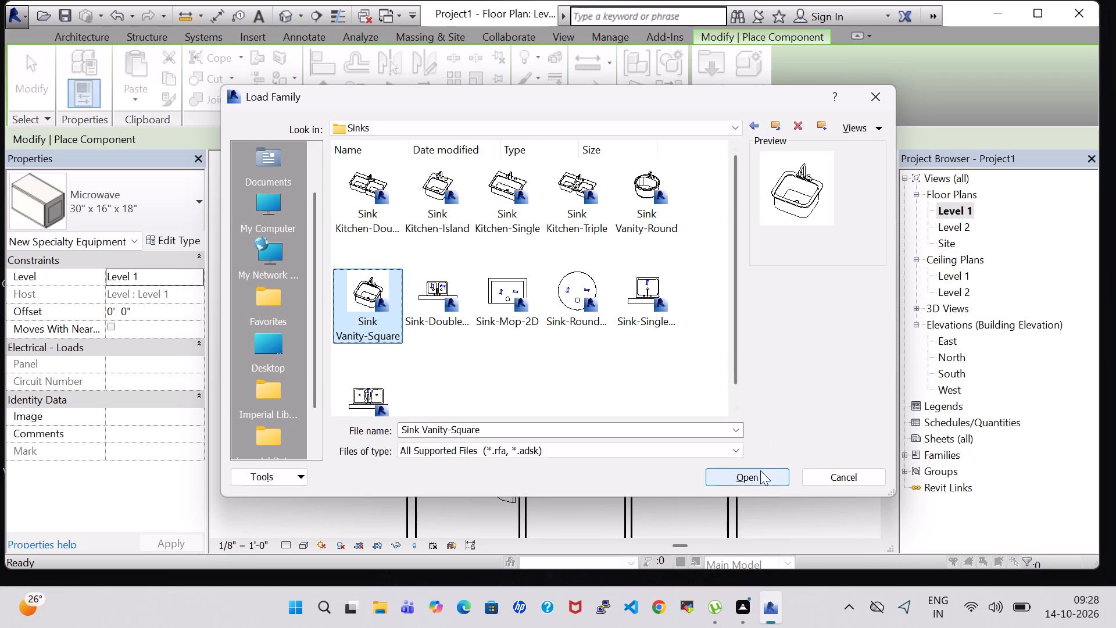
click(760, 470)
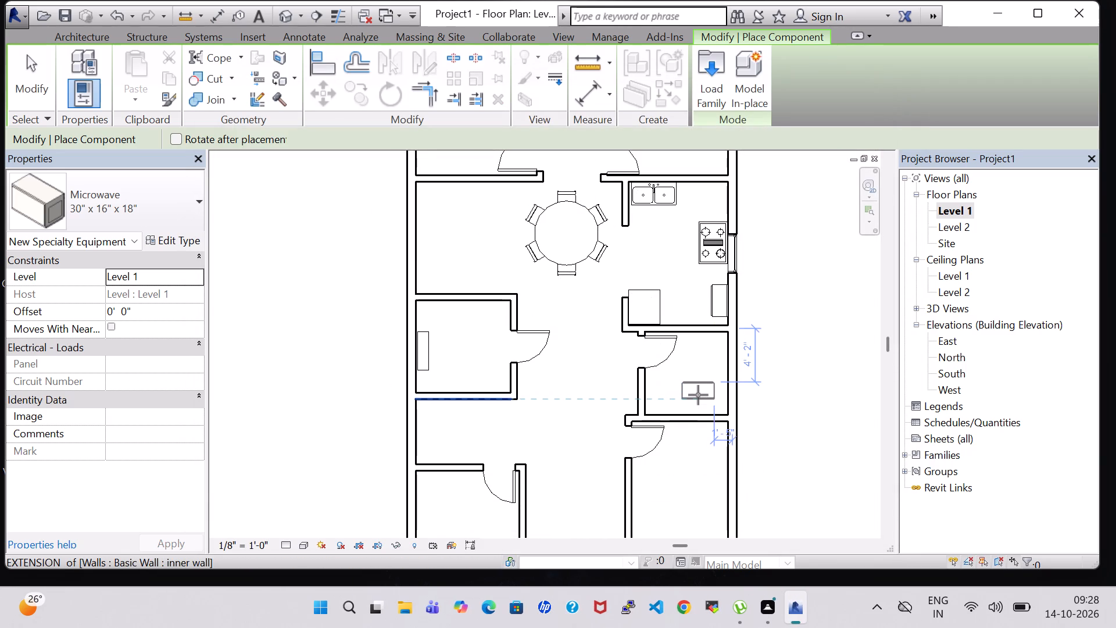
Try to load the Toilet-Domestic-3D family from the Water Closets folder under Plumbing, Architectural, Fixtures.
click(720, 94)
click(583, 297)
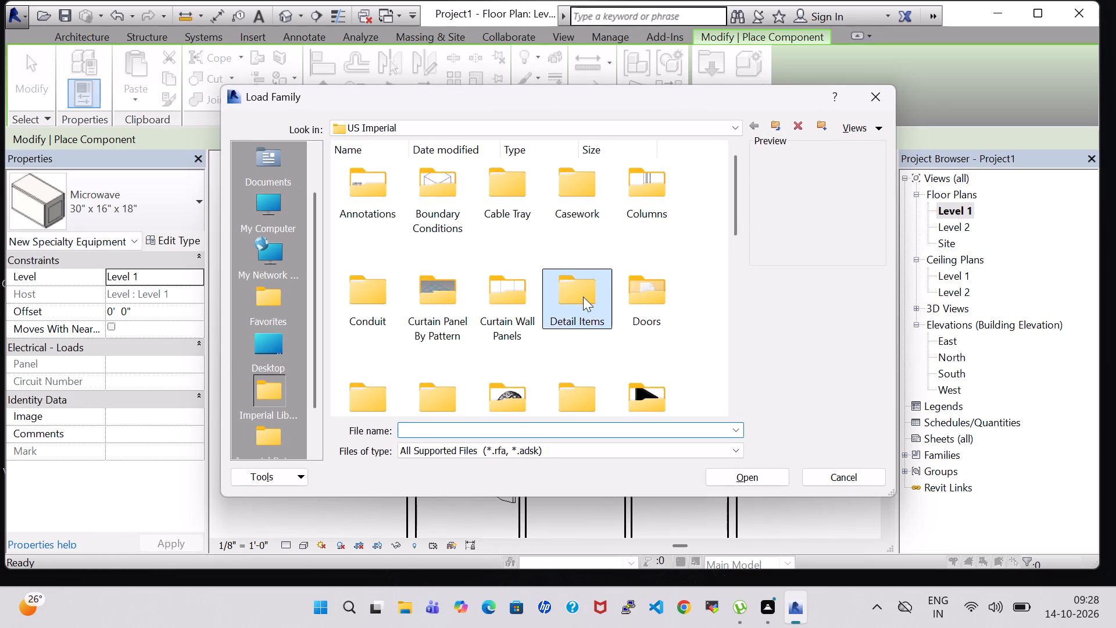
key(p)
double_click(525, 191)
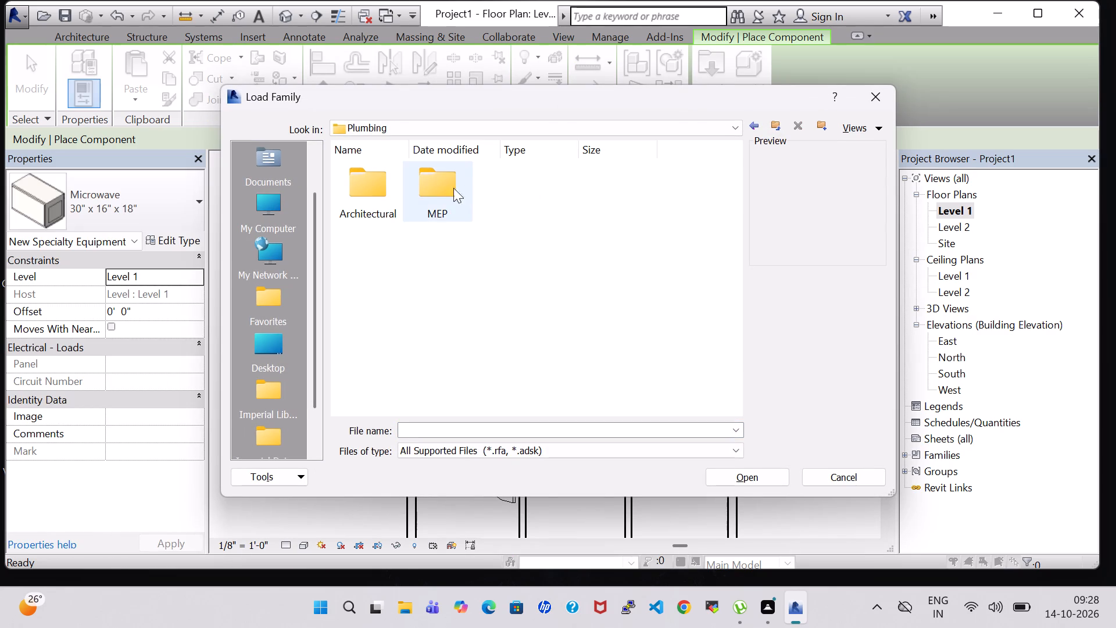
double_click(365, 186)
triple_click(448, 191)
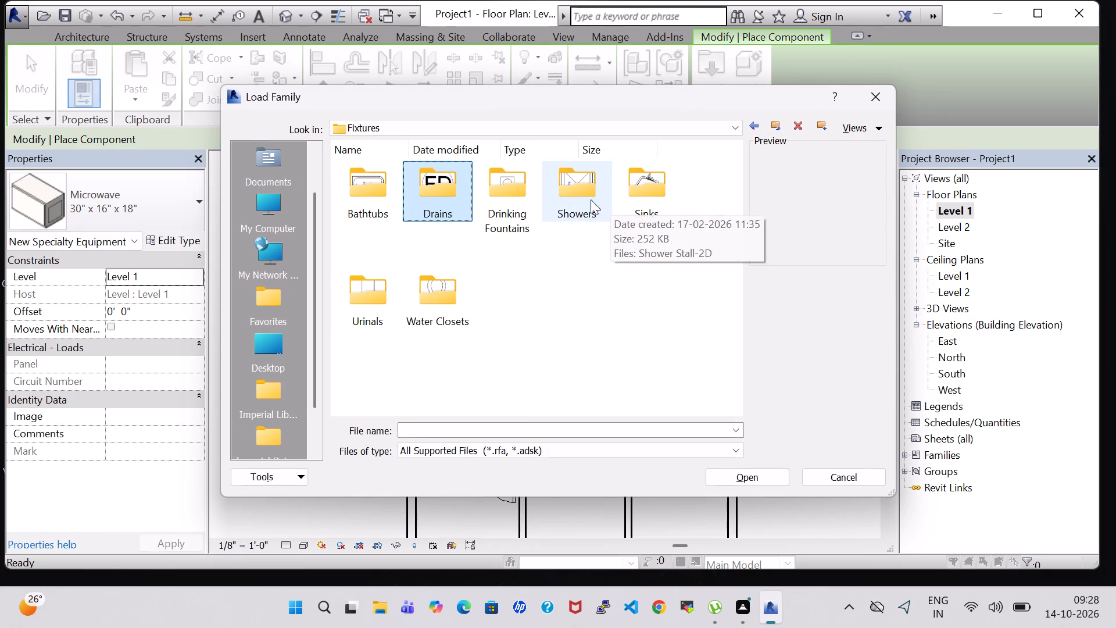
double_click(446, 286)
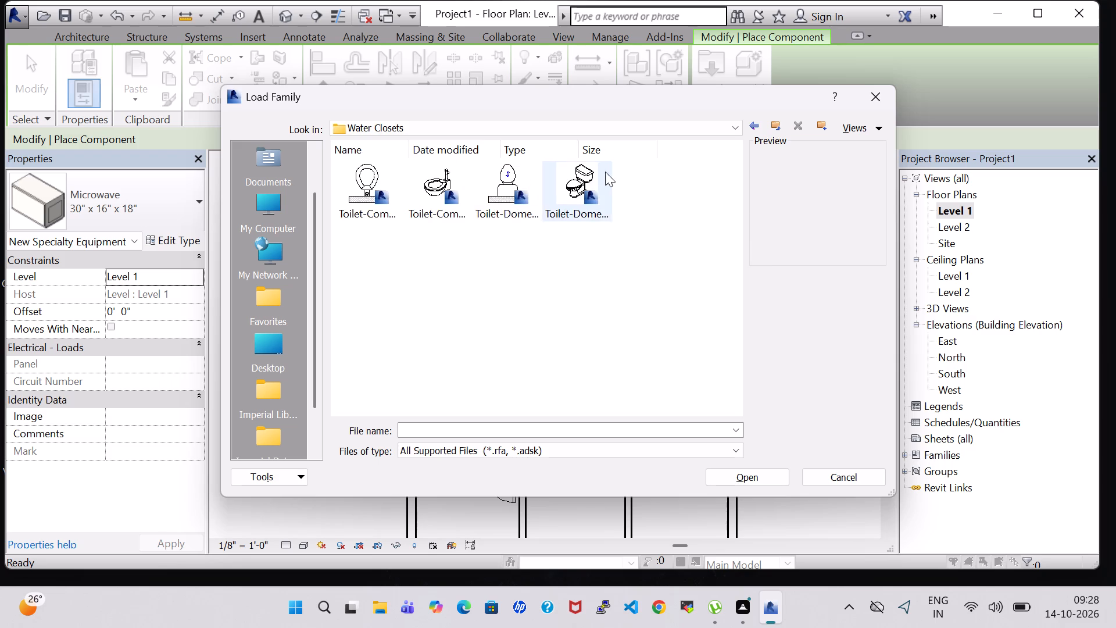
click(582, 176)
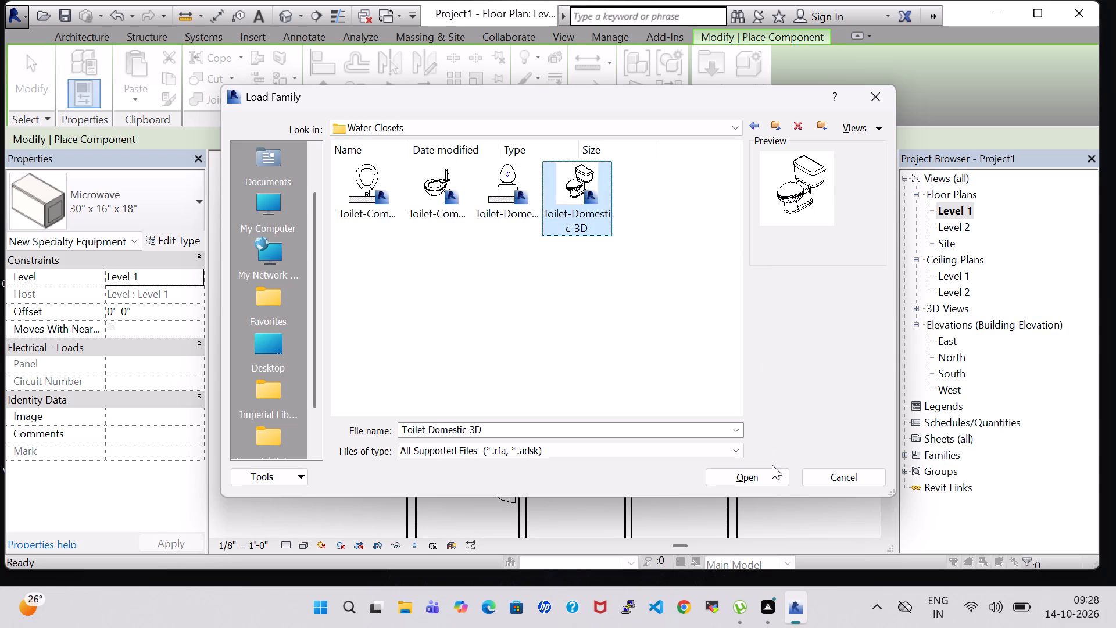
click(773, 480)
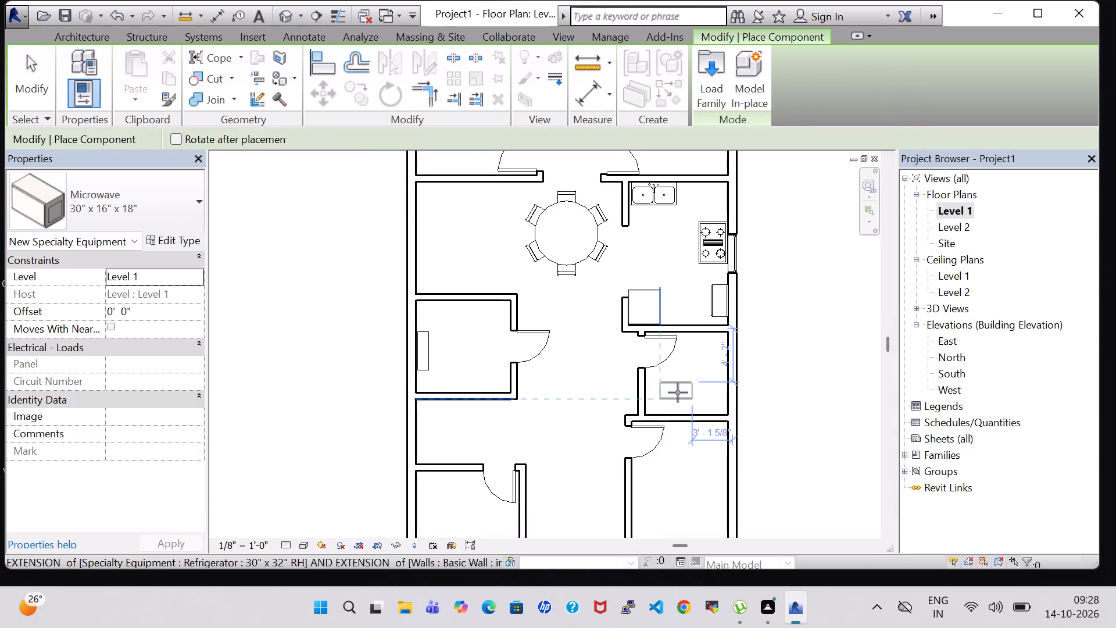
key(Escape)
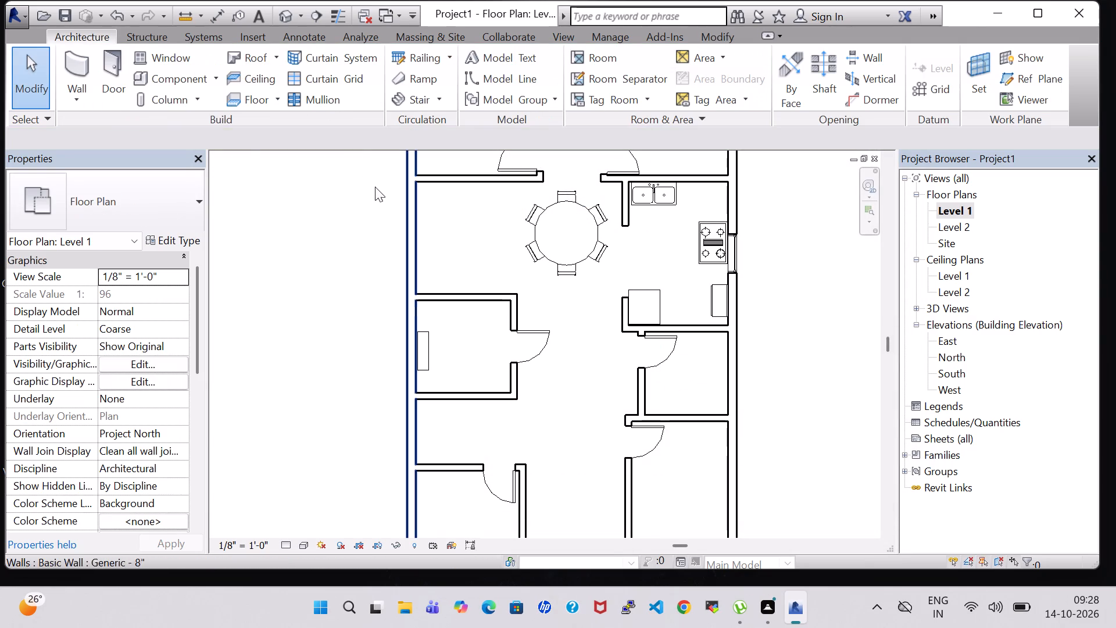
Place a Toilet-Domestic-3D, rotated 180°, against the wall opposite the kitchen in the adjoining bathroom, about 3' 4" from the door-side wall.
click(173, 75)
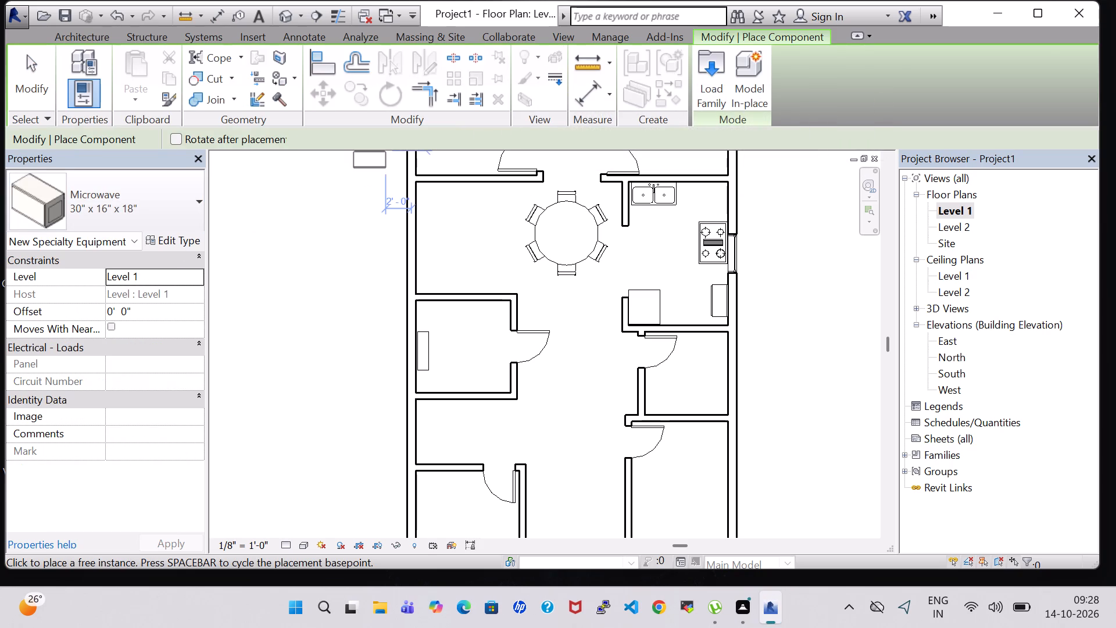
click(102, 213)
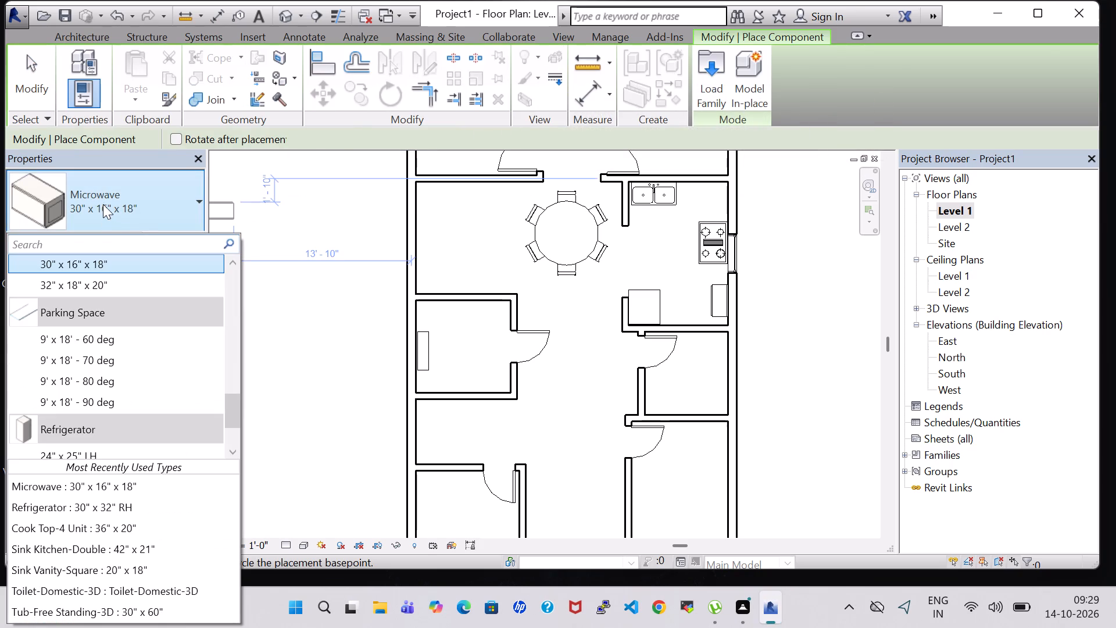
click(66, 593)
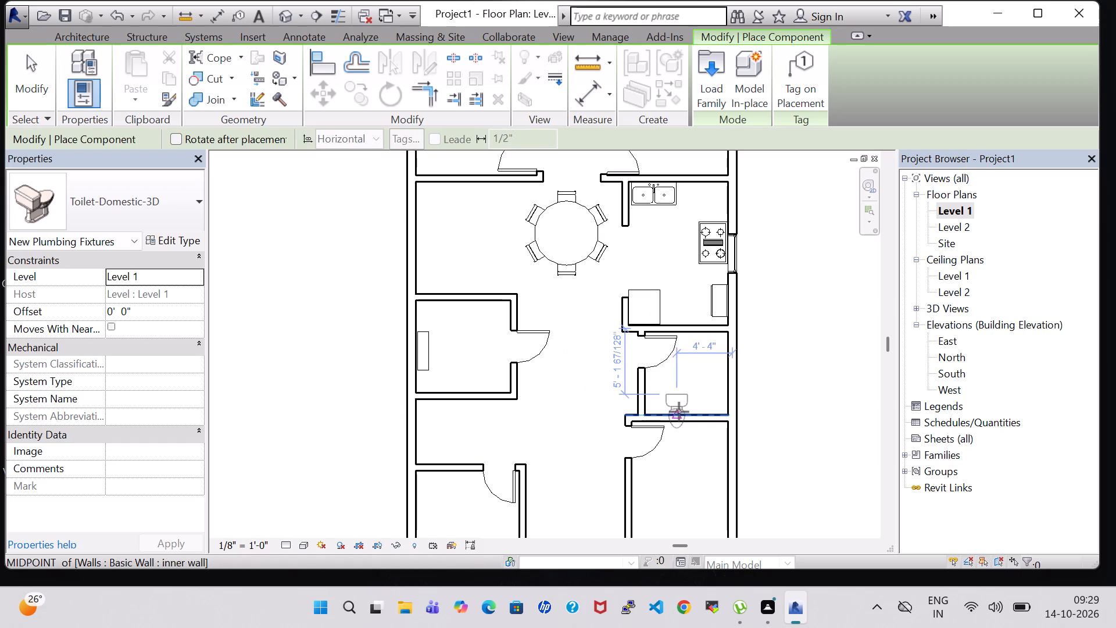
key(space)
key(space)
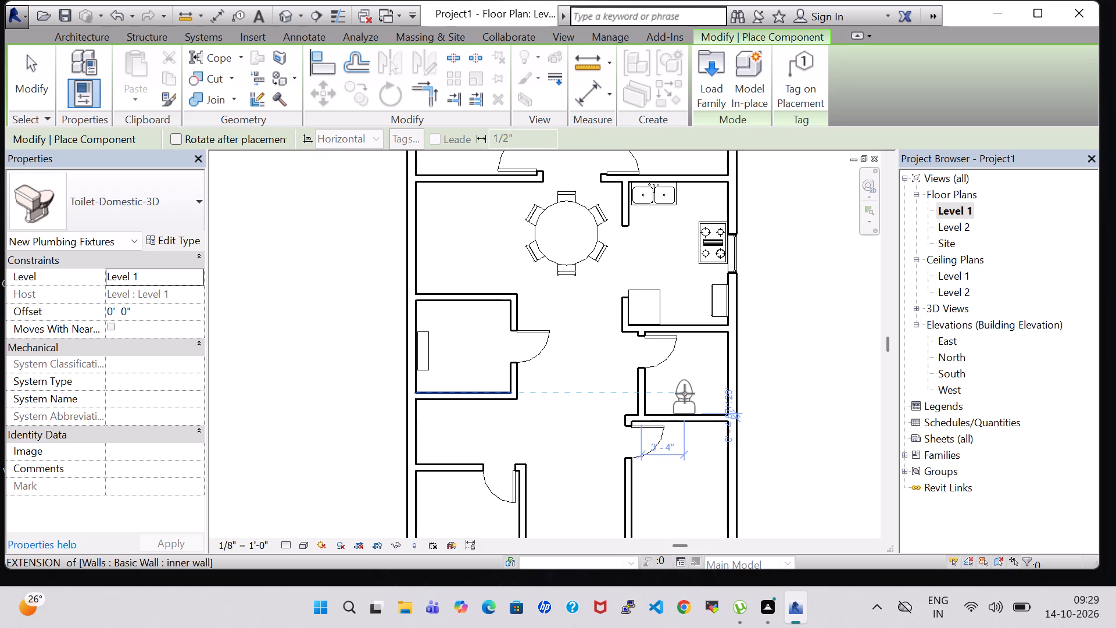
click(685, 394)
Choose the 30" x 60" Tub-Free Standing-3D as the component to place in the bathroom beside the kitchen.
click(106, 219)
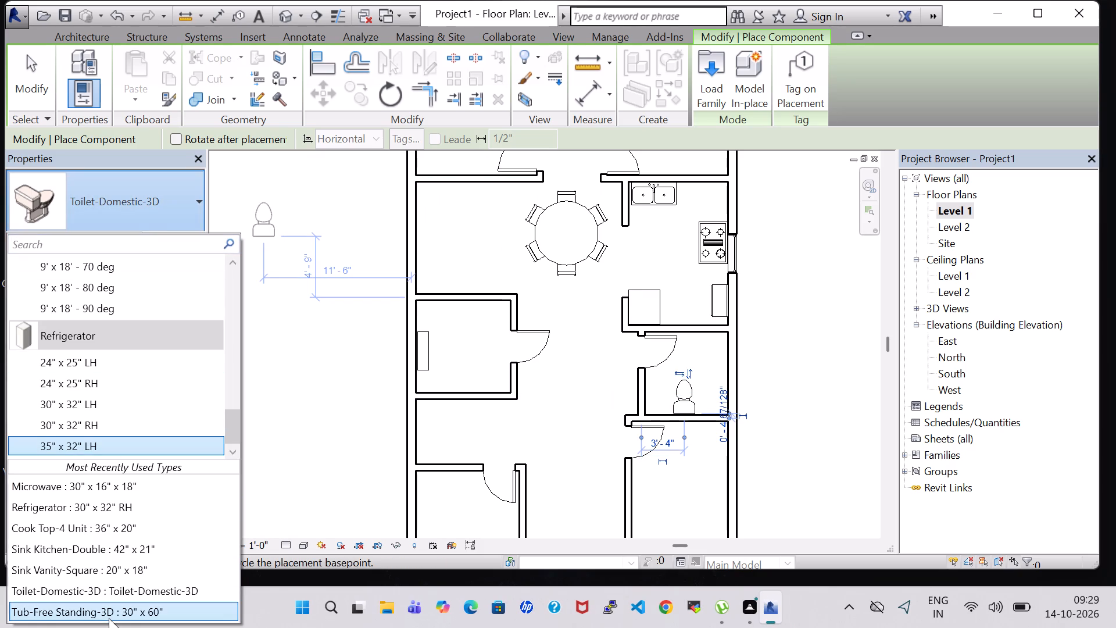
click(108, 617)
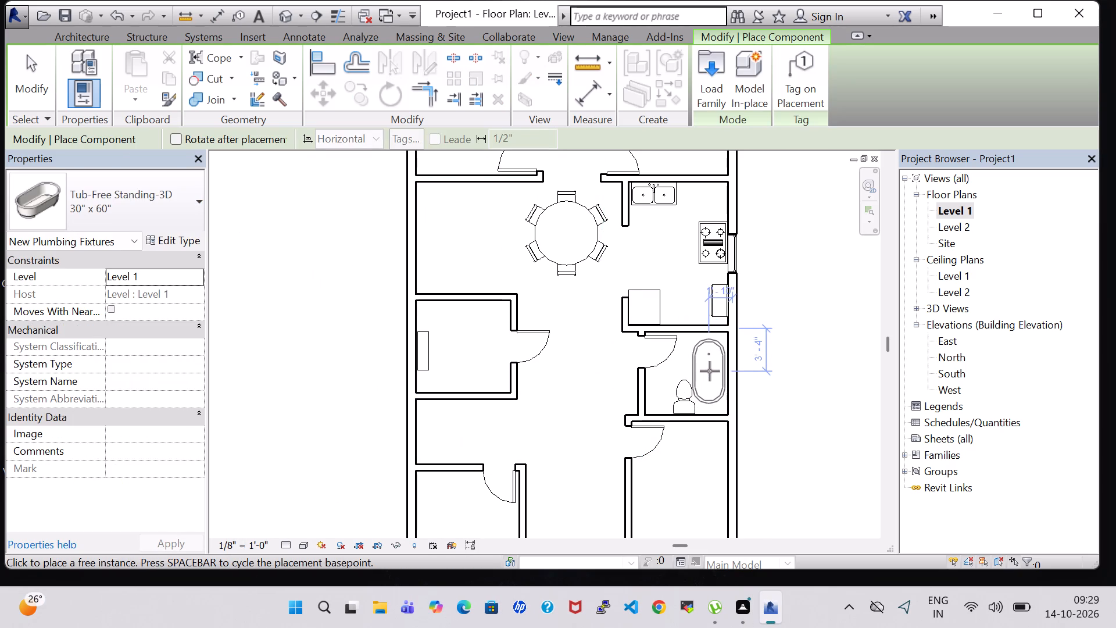
scroll(711, 371, up, 3)
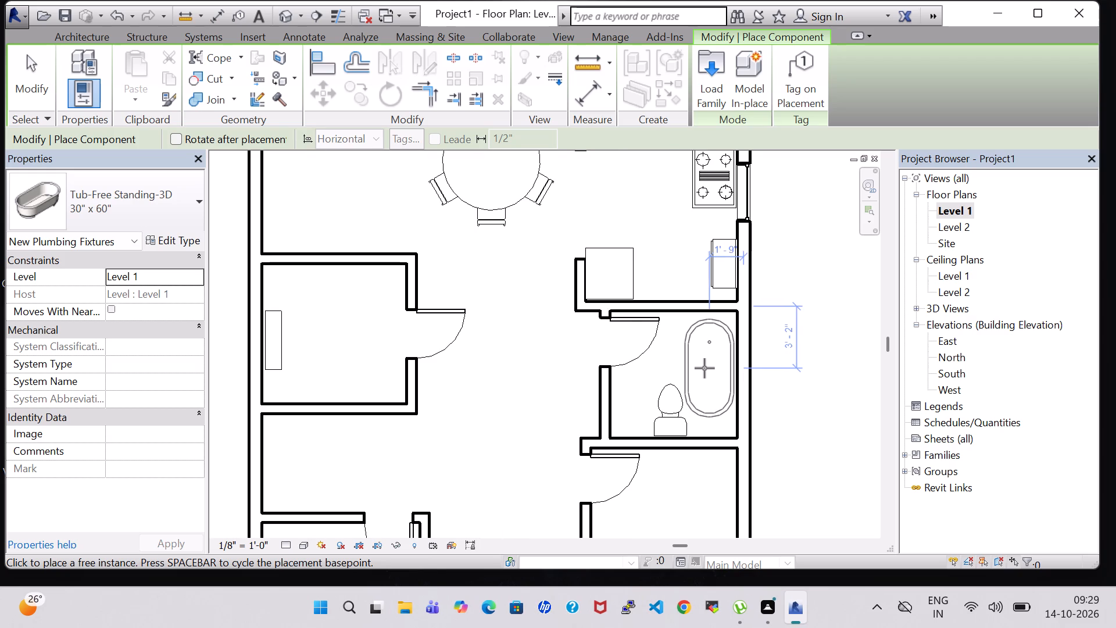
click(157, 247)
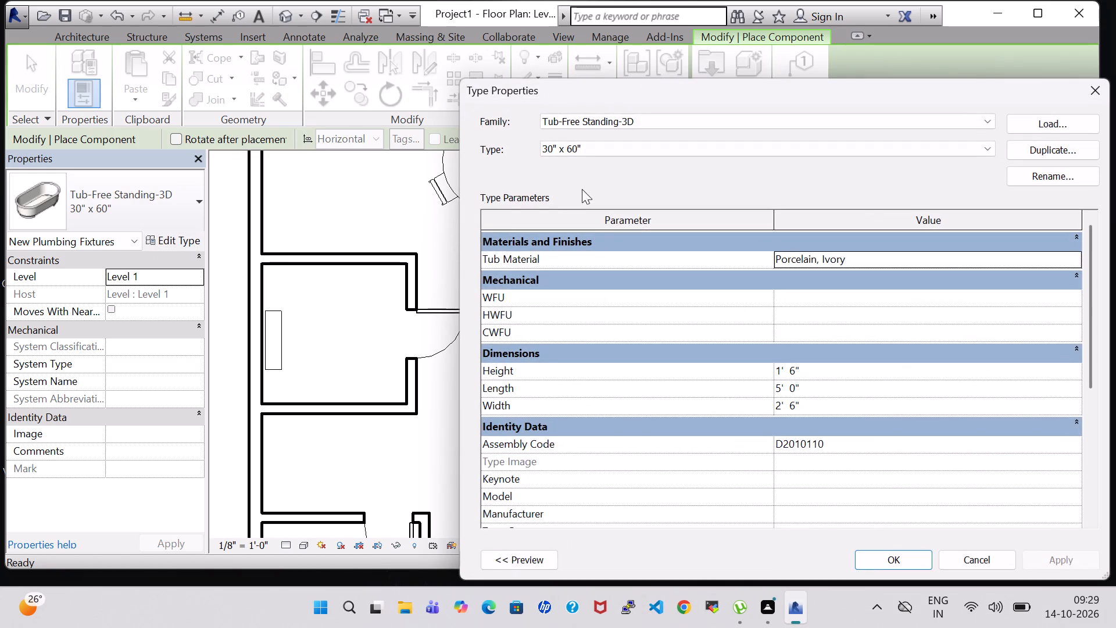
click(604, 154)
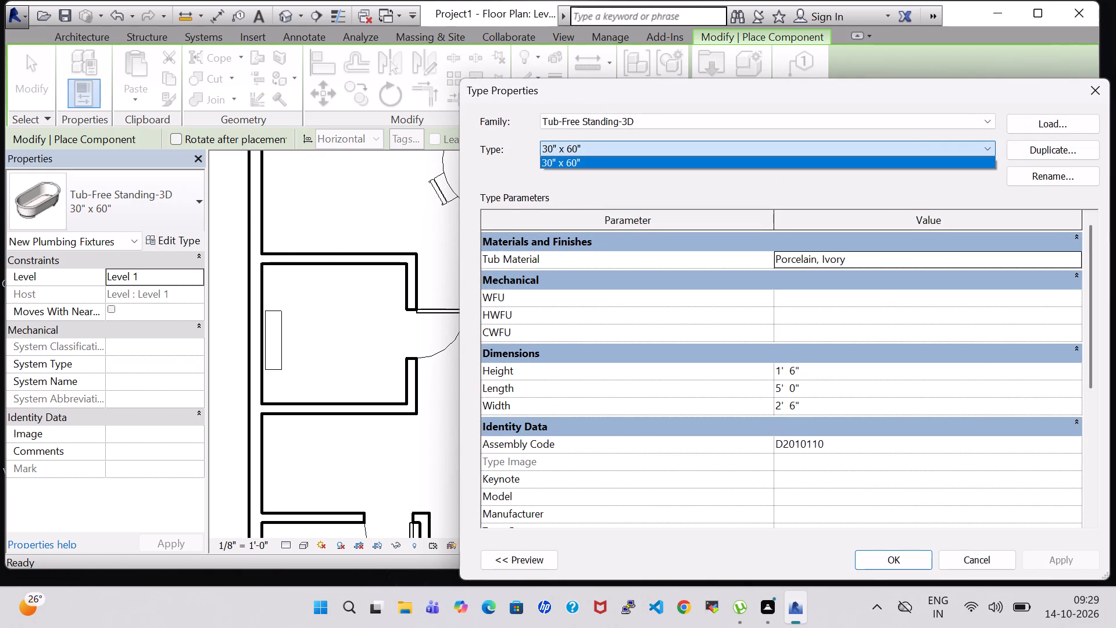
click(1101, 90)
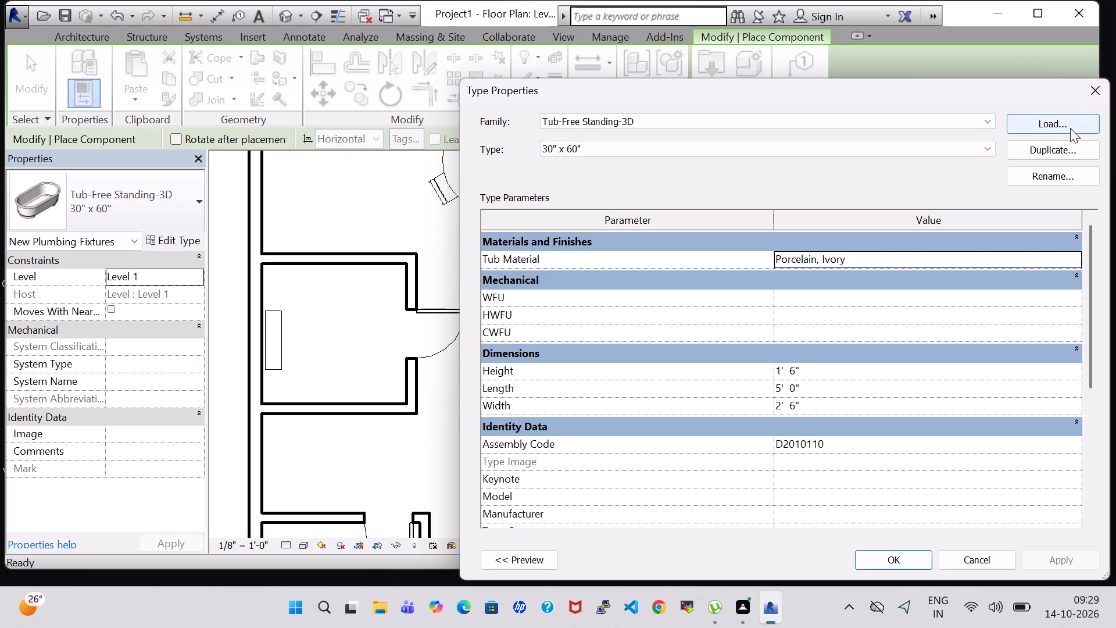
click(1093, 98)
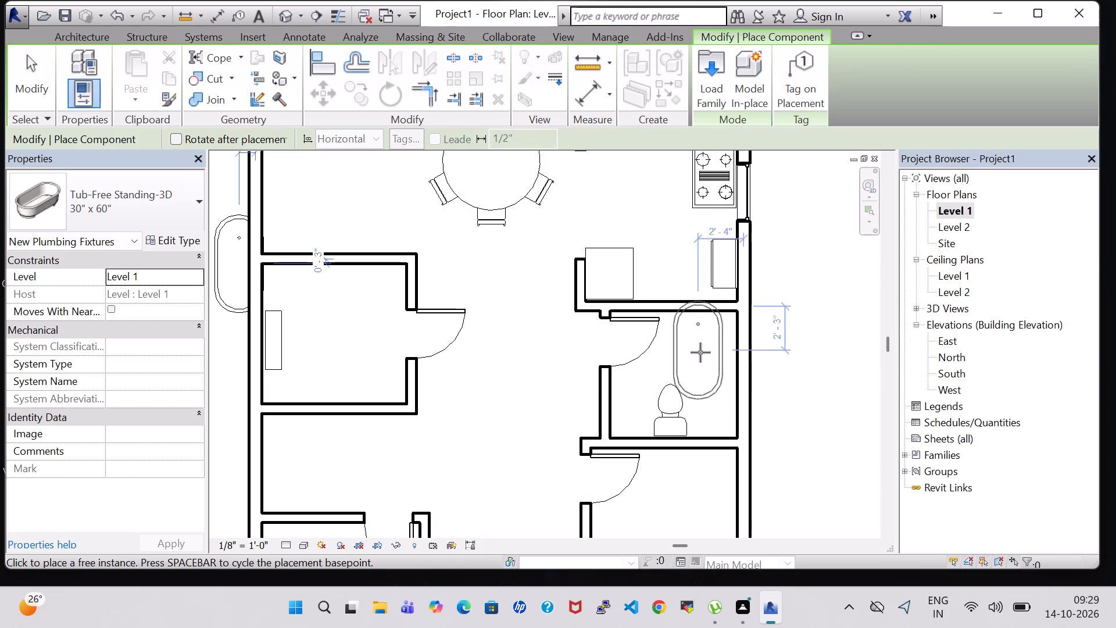
Place the tub lengthwise along the bathroom's exterior wall, its centre about 1' 7" from that wall and 3' 3" from the kitchen-side wall.
click(713, 370)
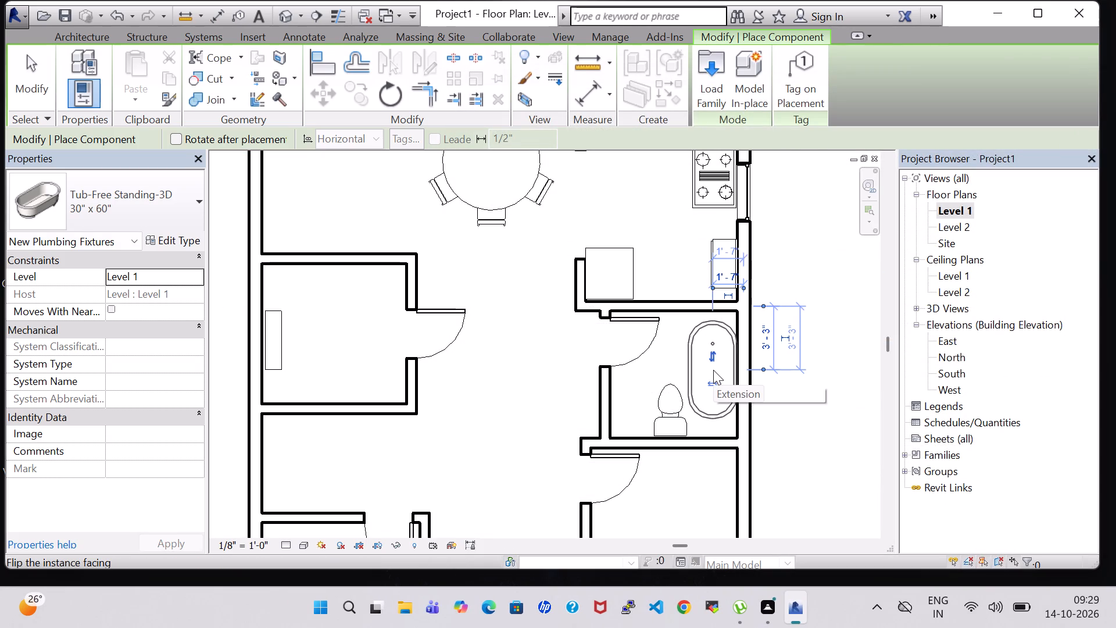
Place a 20" x 18" Sink Vanity-Square beside the toilet, faucet against the bathroom's door wall, its near edge about 3' 4" from the kitchen-side wall.
key(Escape)
key(Escape)
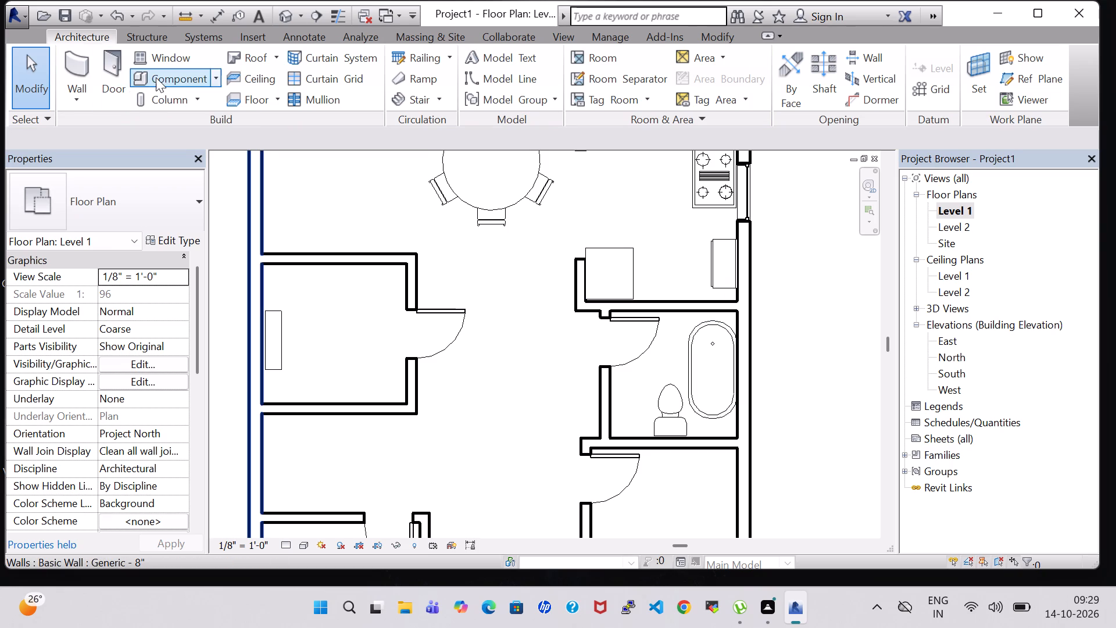
click(157, 77)
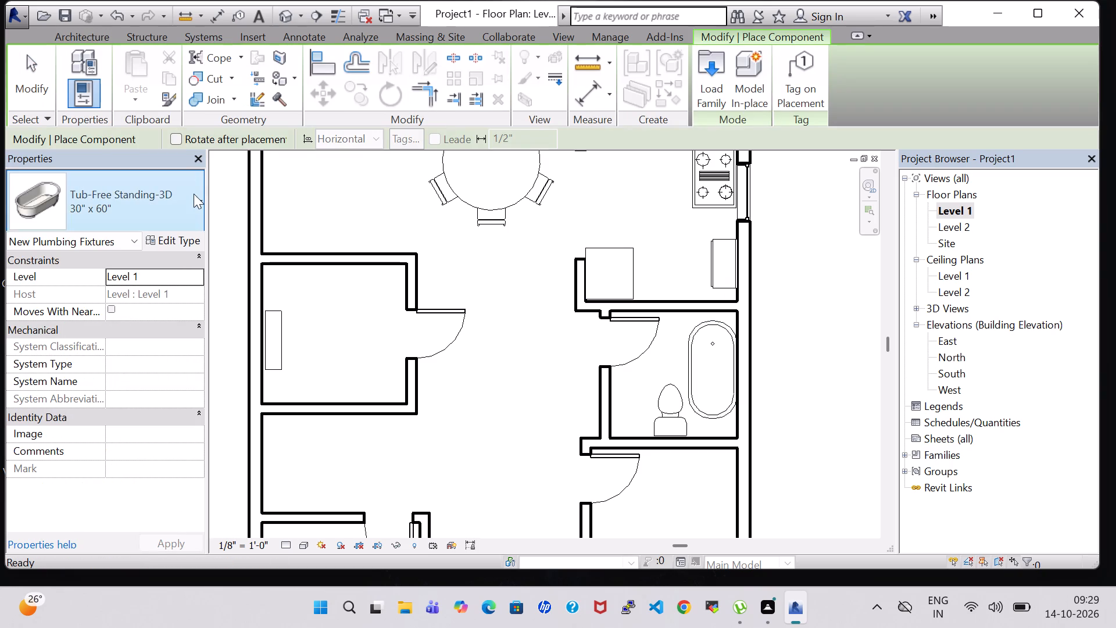
click(194, 194)
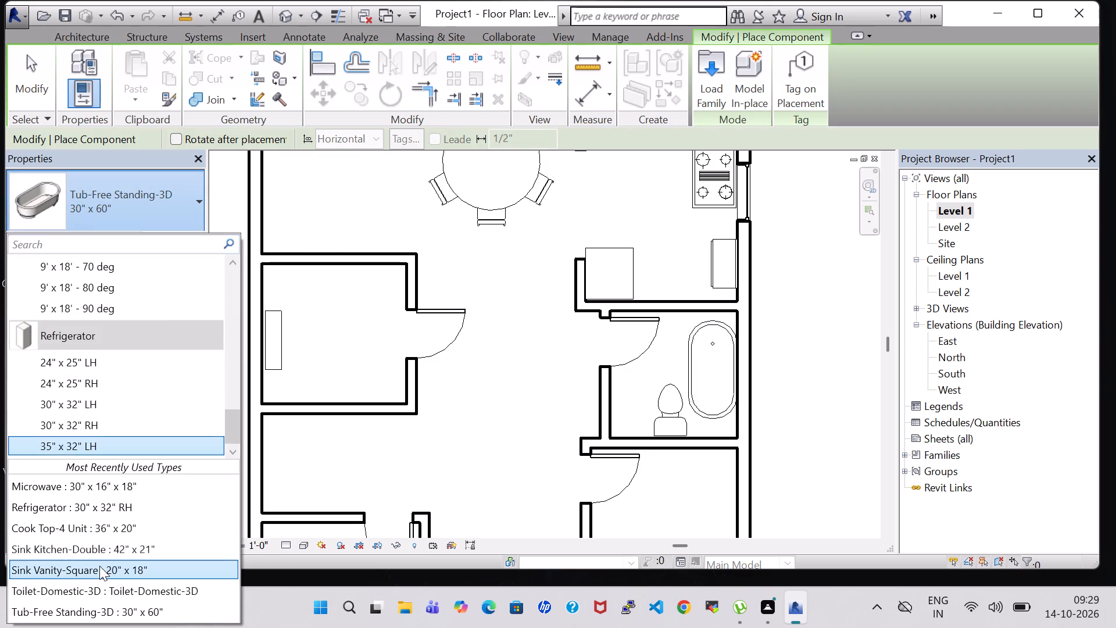
click(99, 566)
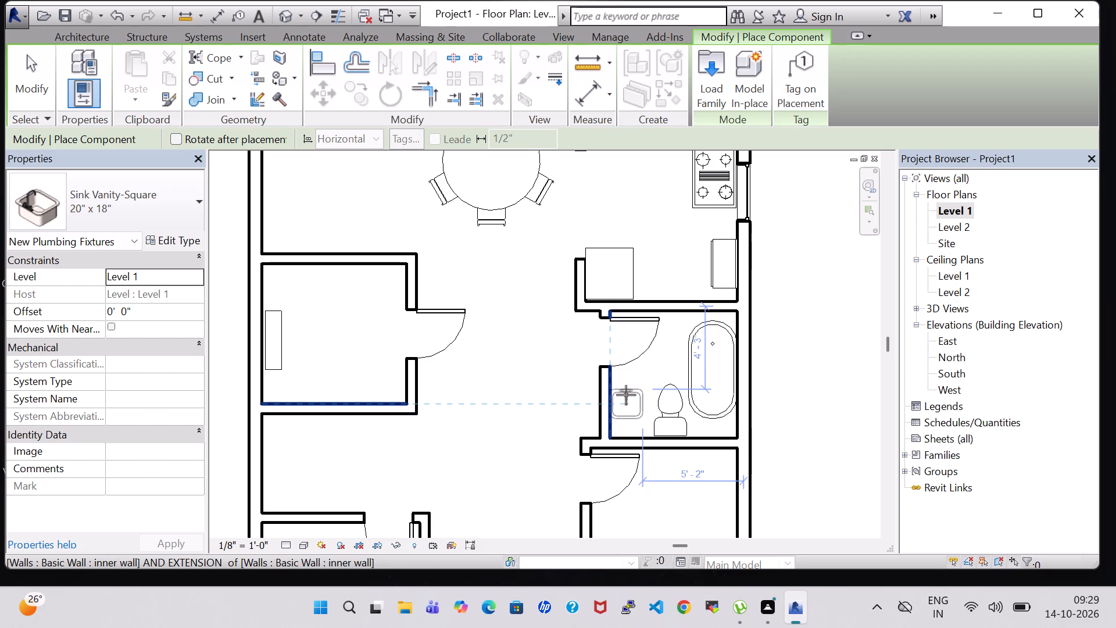
key(space)
key(space)
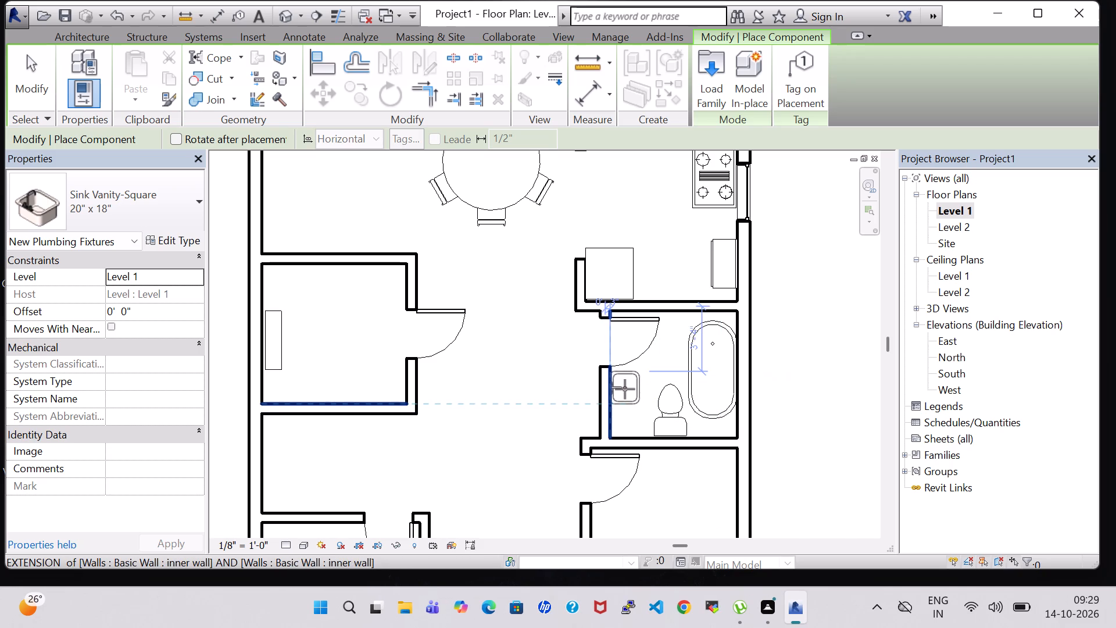
scroll(625, 389, up, 7)
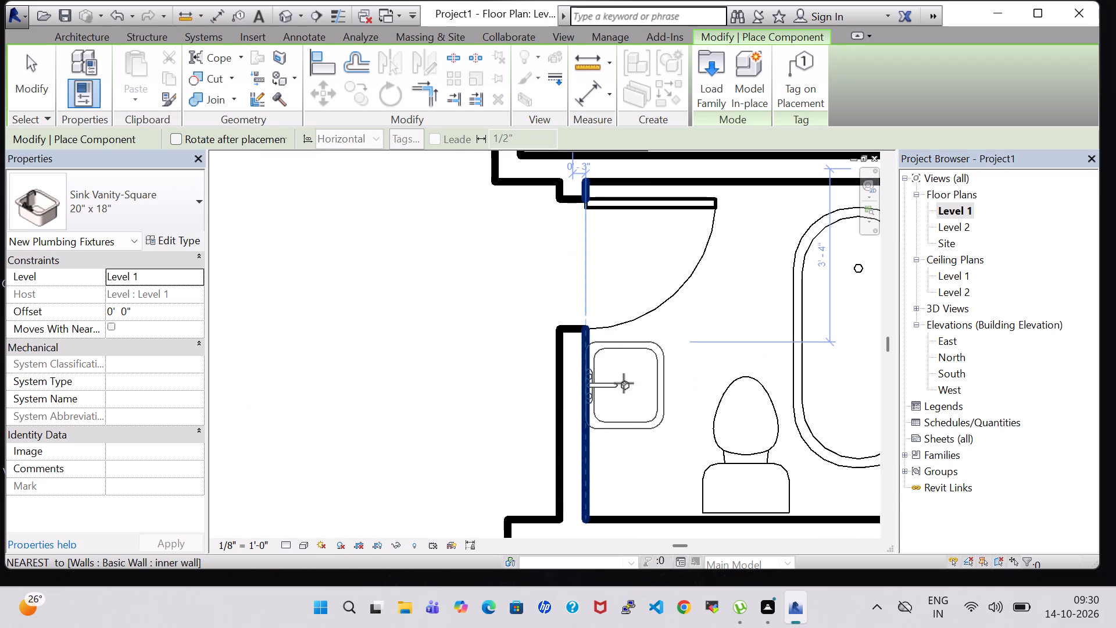
click(624, 383)
key(Escape)
key(Escape)
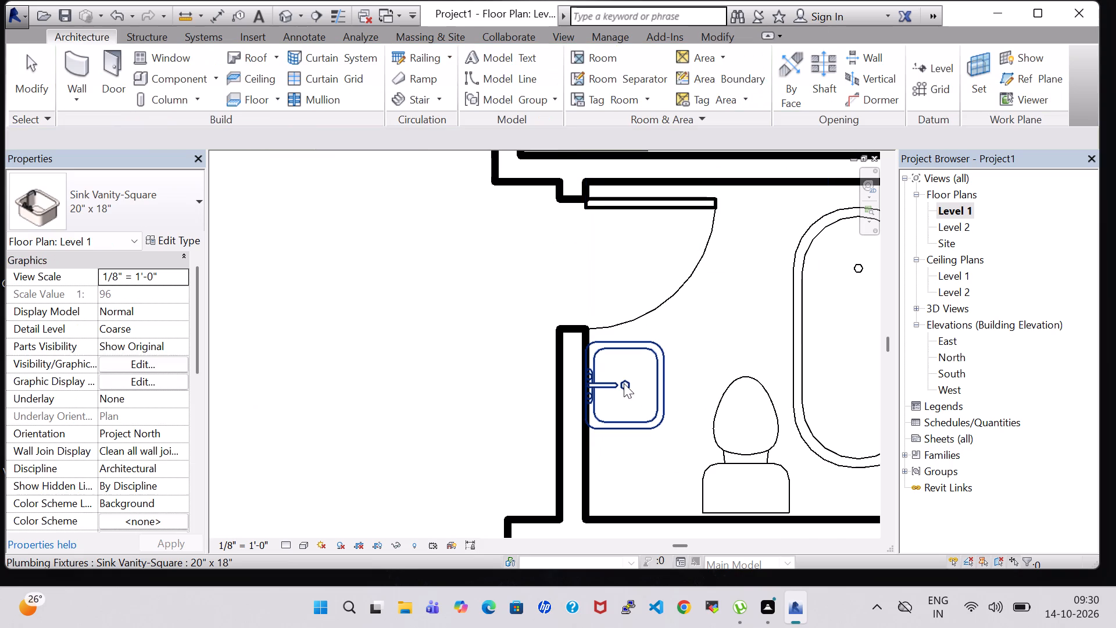
Set the Offset of the bathroom's vanity sink from Level 1 to 1'.
click(724, 341)
click(654, 353)
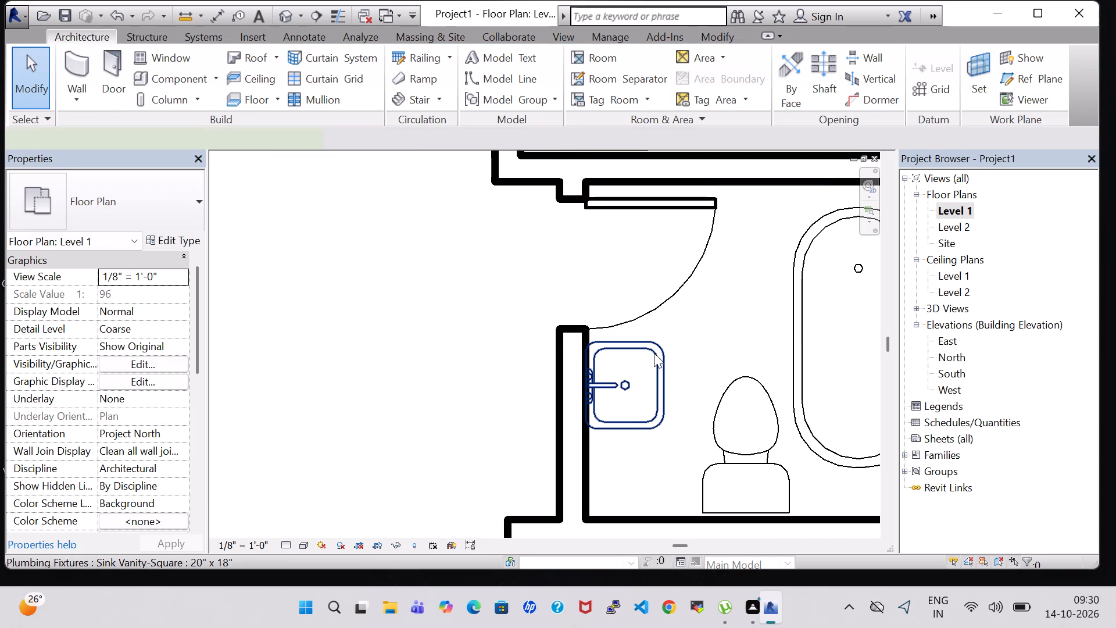
click(105, 317)
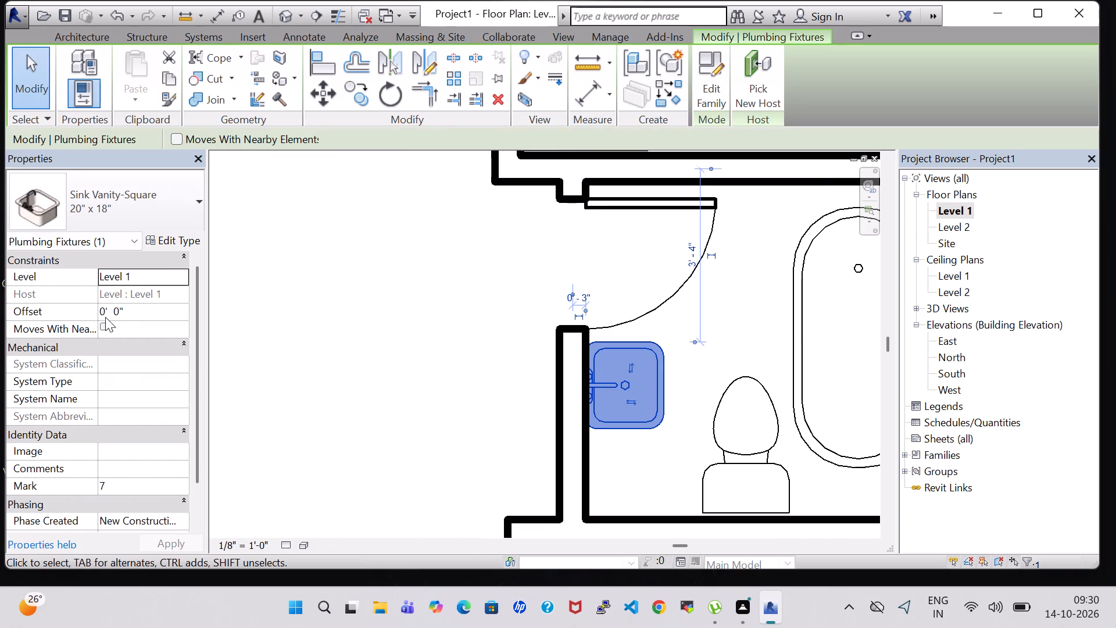
key(BackSpace)
key(1)
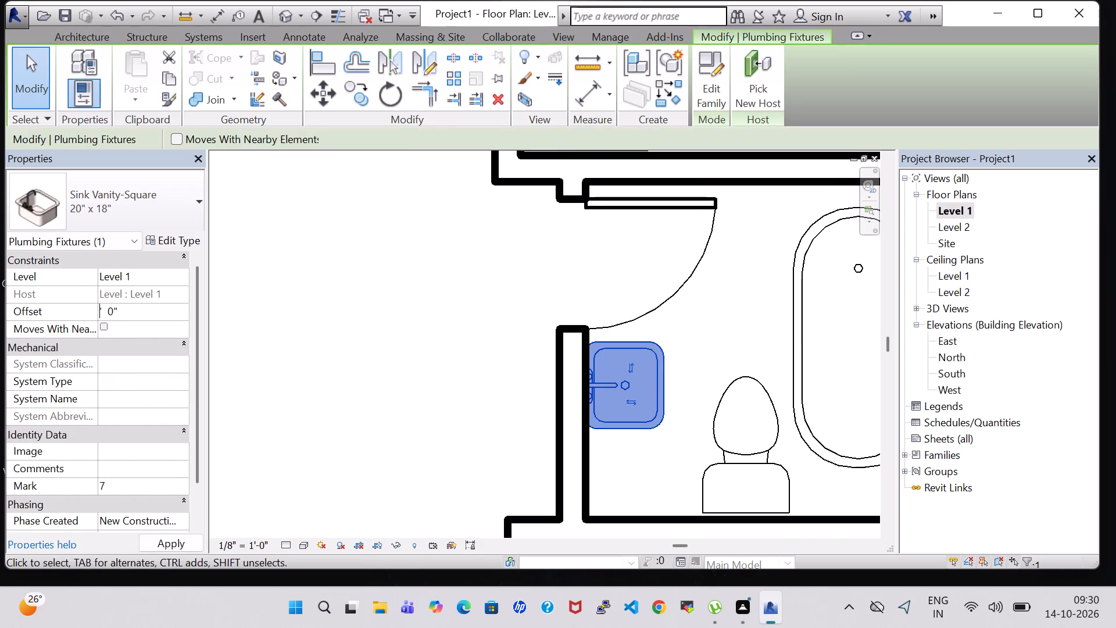
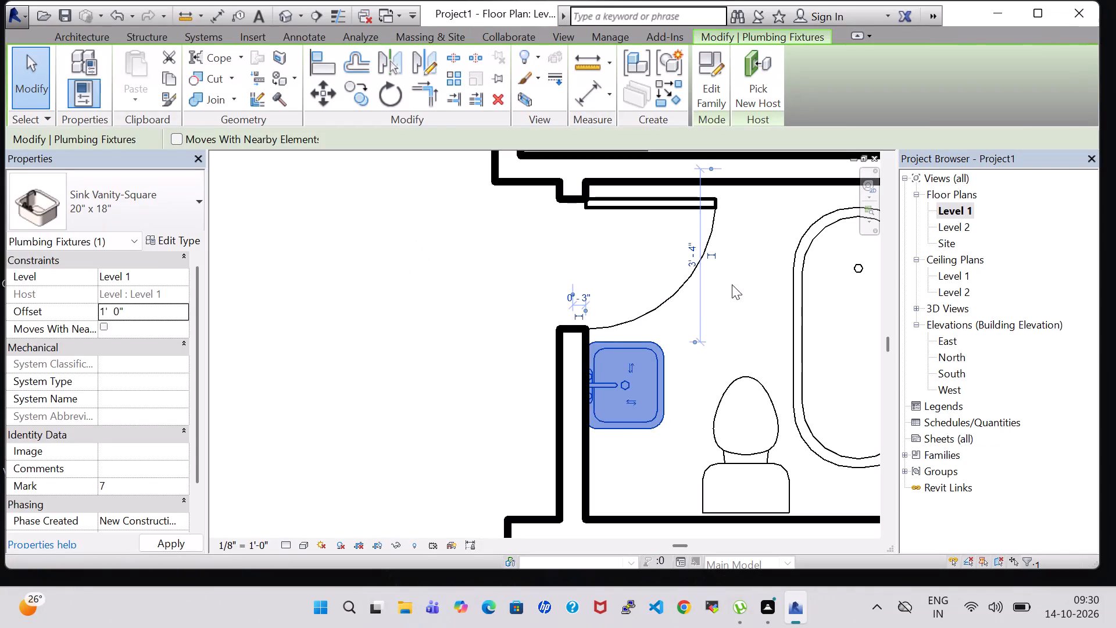
Inspect the house in the 3D view from its right and back sides, and return to the Level 1 floor plan.
click(750, 292)
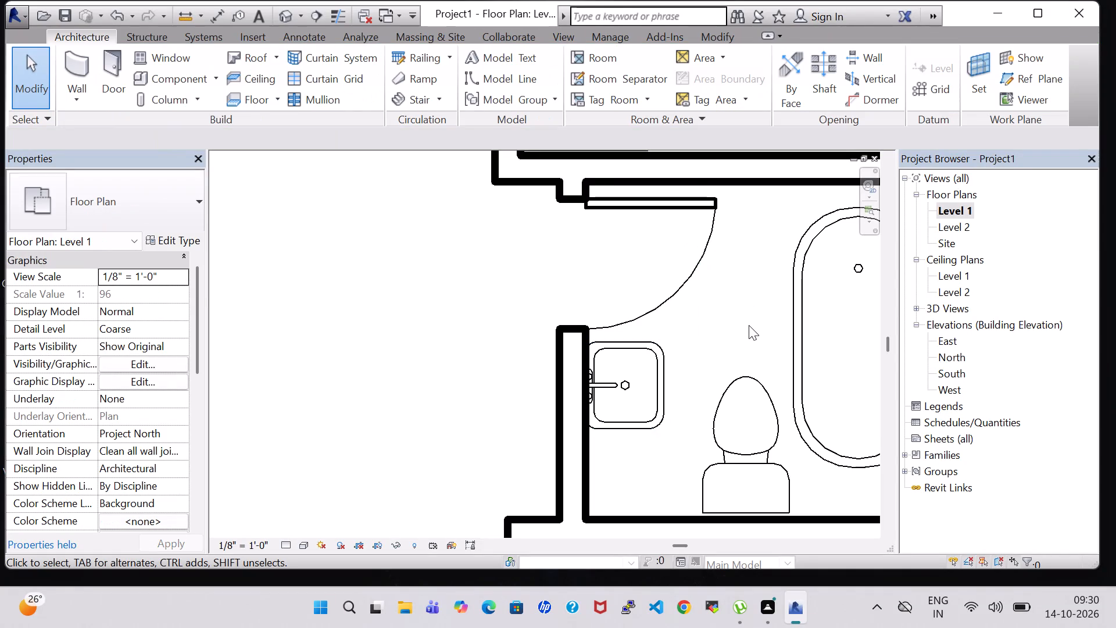
scroll(749, 325, down, 6)
scroll(682, 466, down, 3)
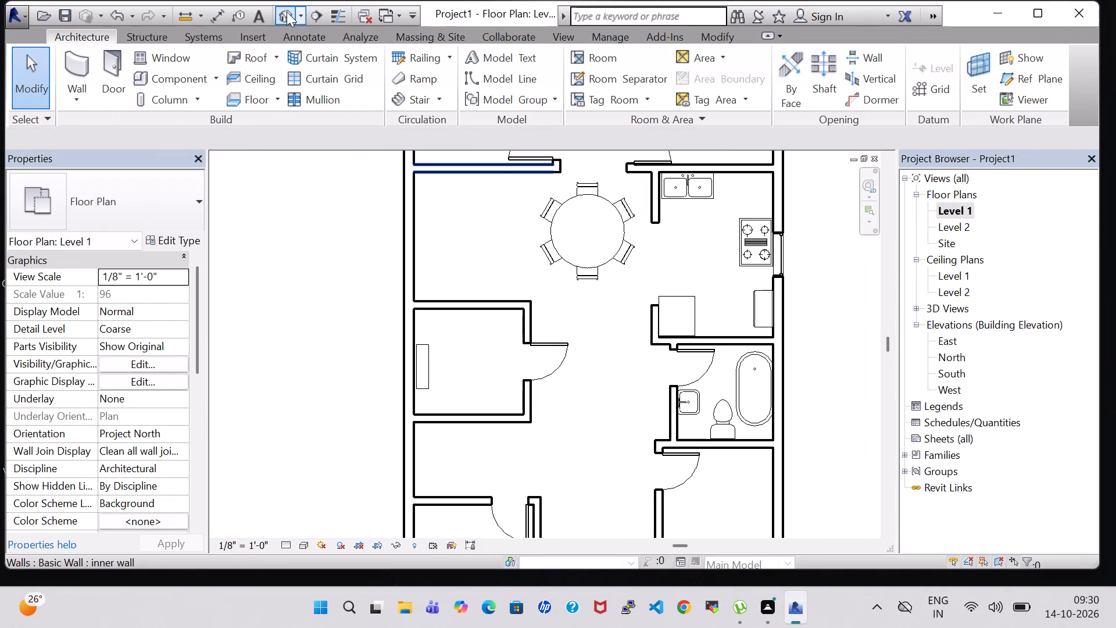
click(287, 19)
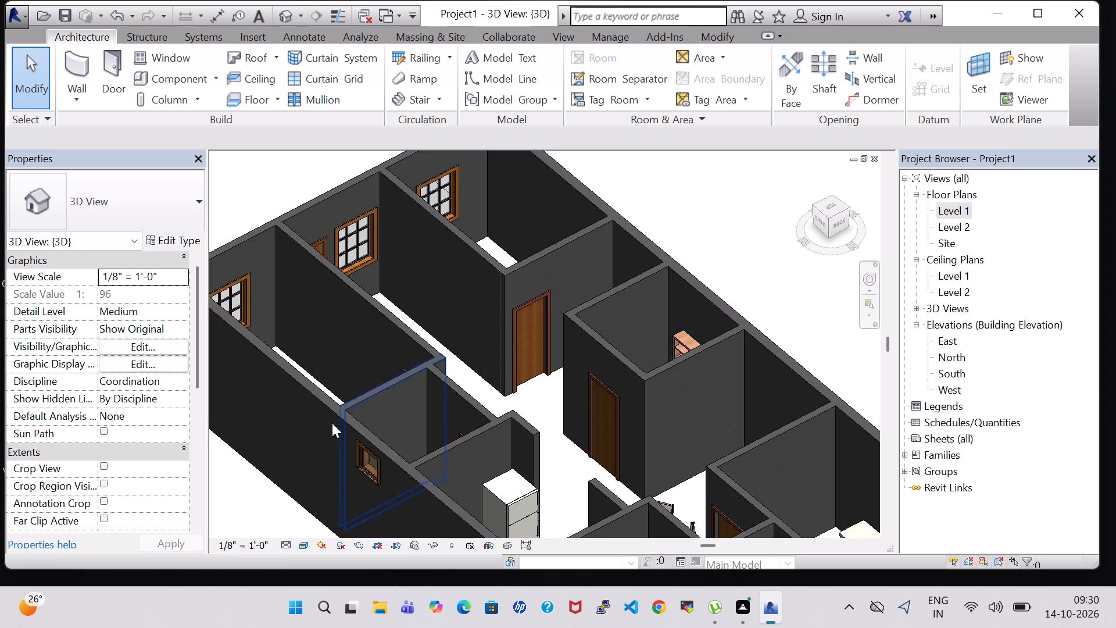
shift+middle_drag(237, 496, 330, 405)
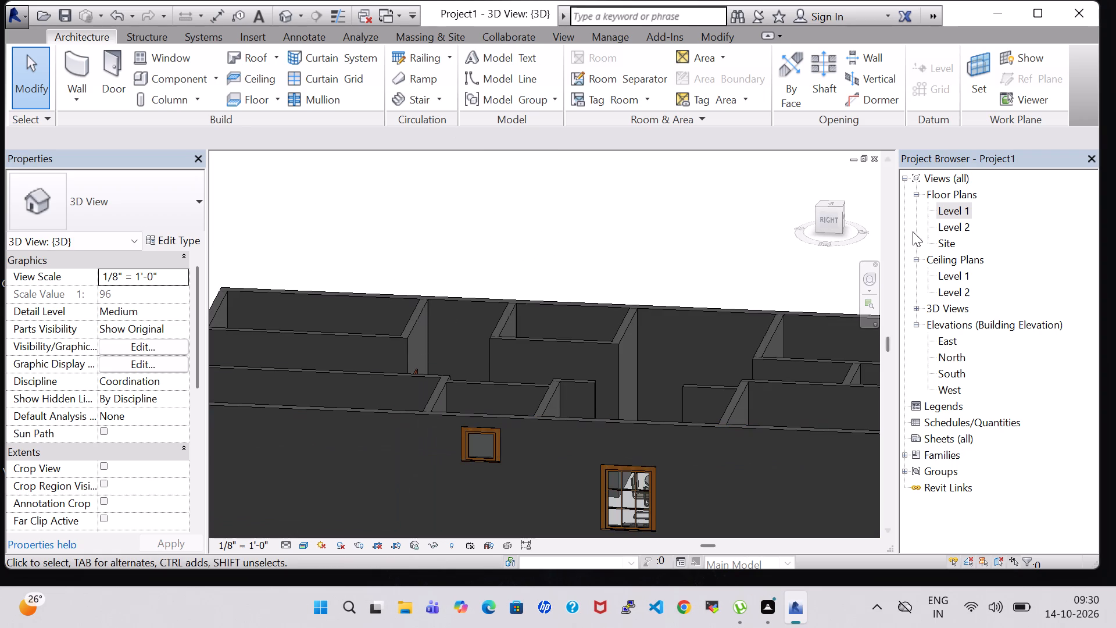
middle_drag(763, 263, 579, 231)
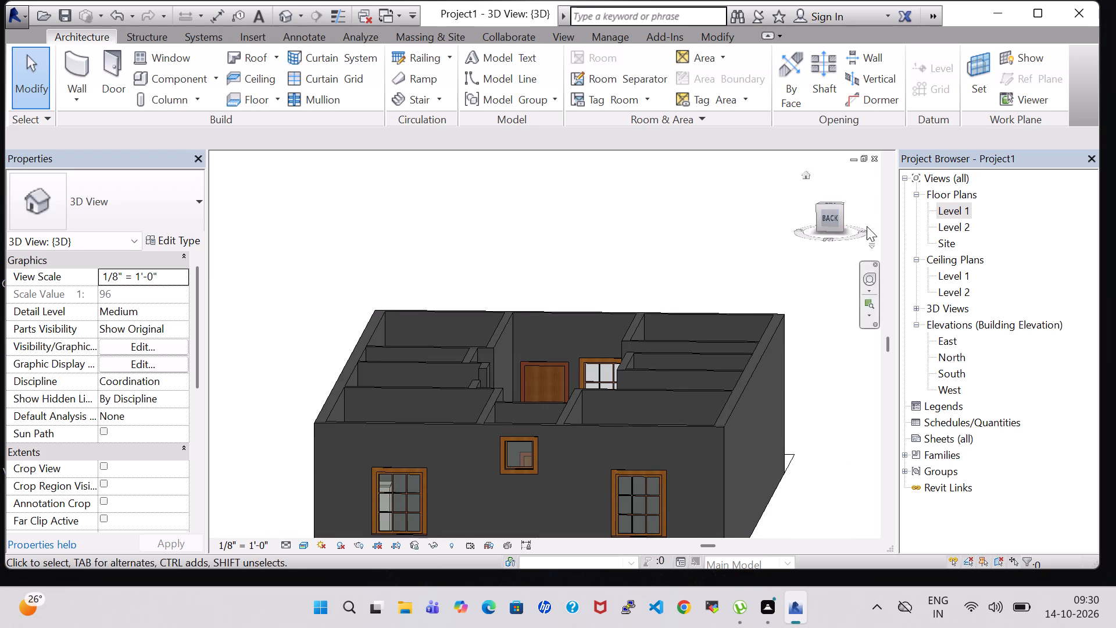
double_click(948, 210)
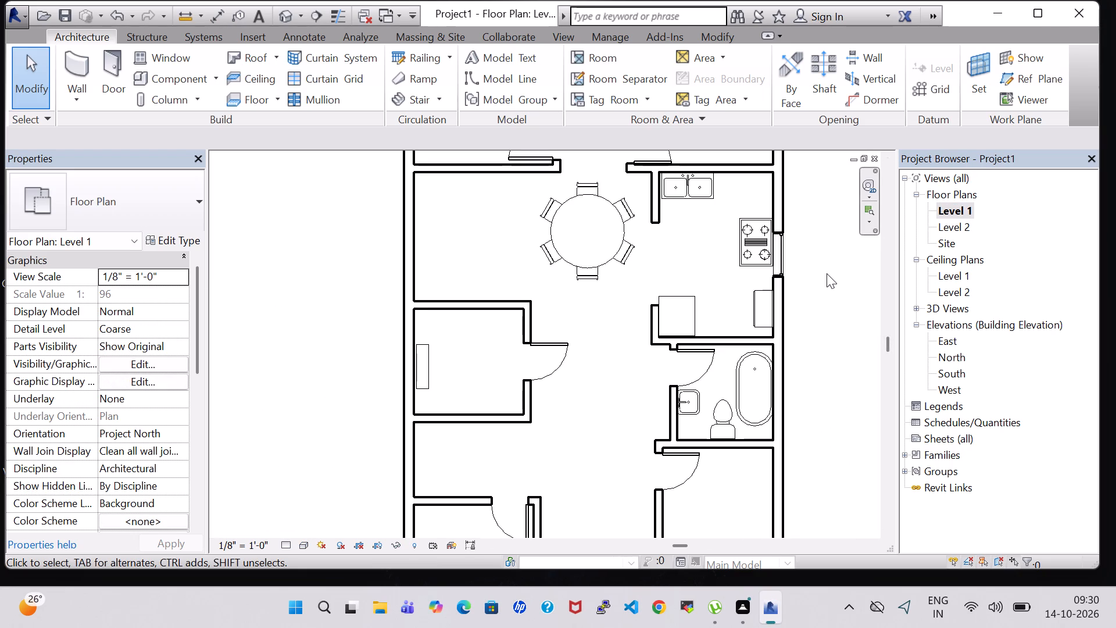
Start loading a component family and look through the US Imperial library's Furniture System, Detail Items and Curtain Wall Panels folders.
middle_drag(836, 381, 822, 284)
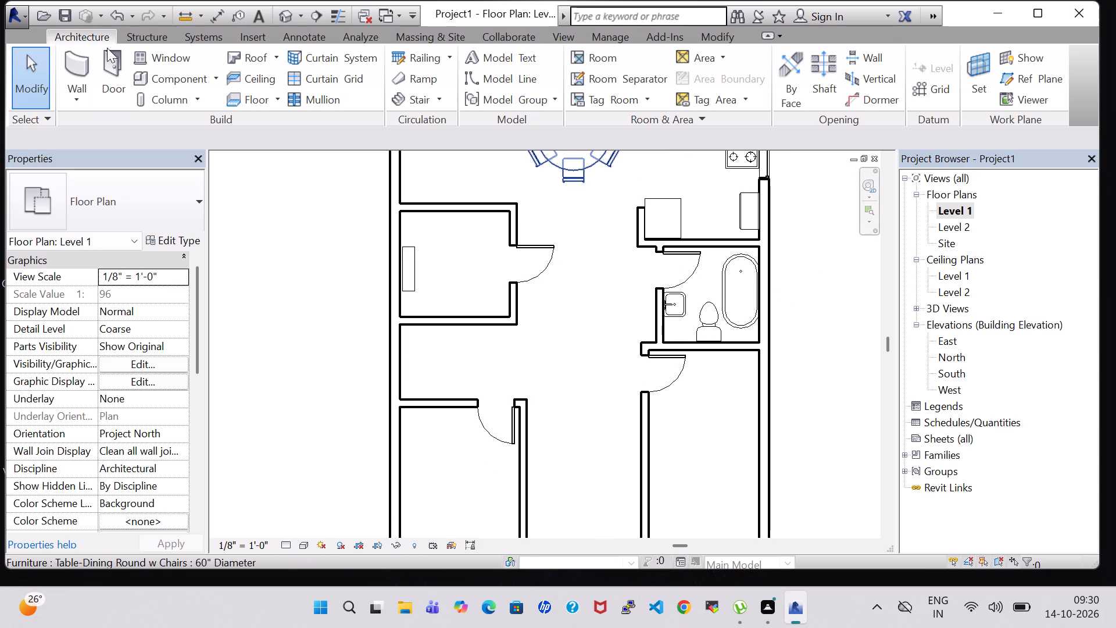
click(156, 83)
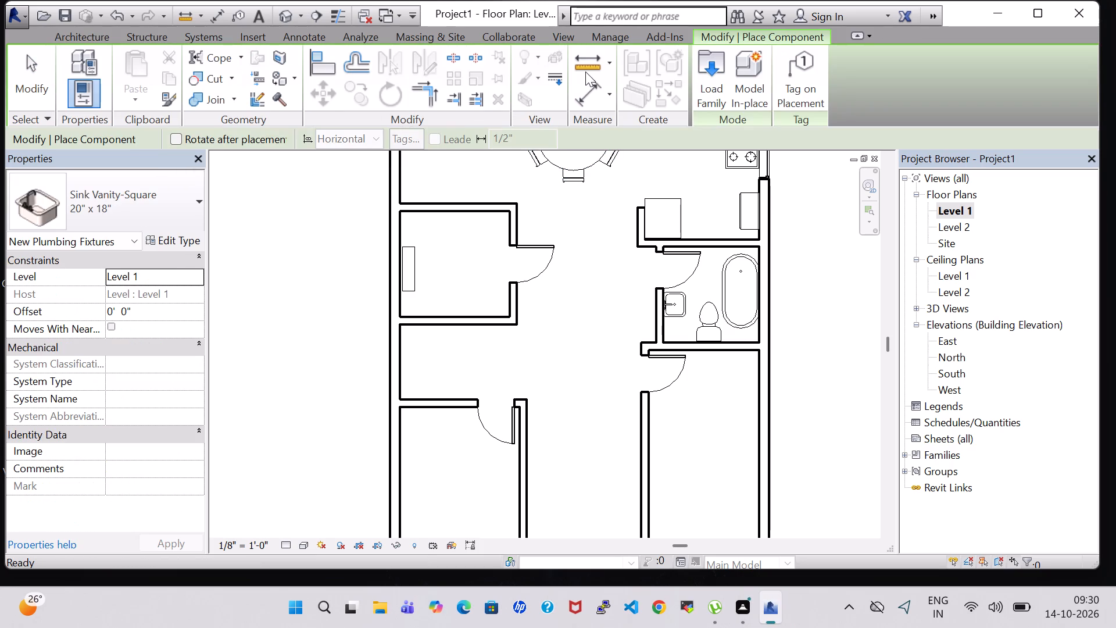
click(697, 66)
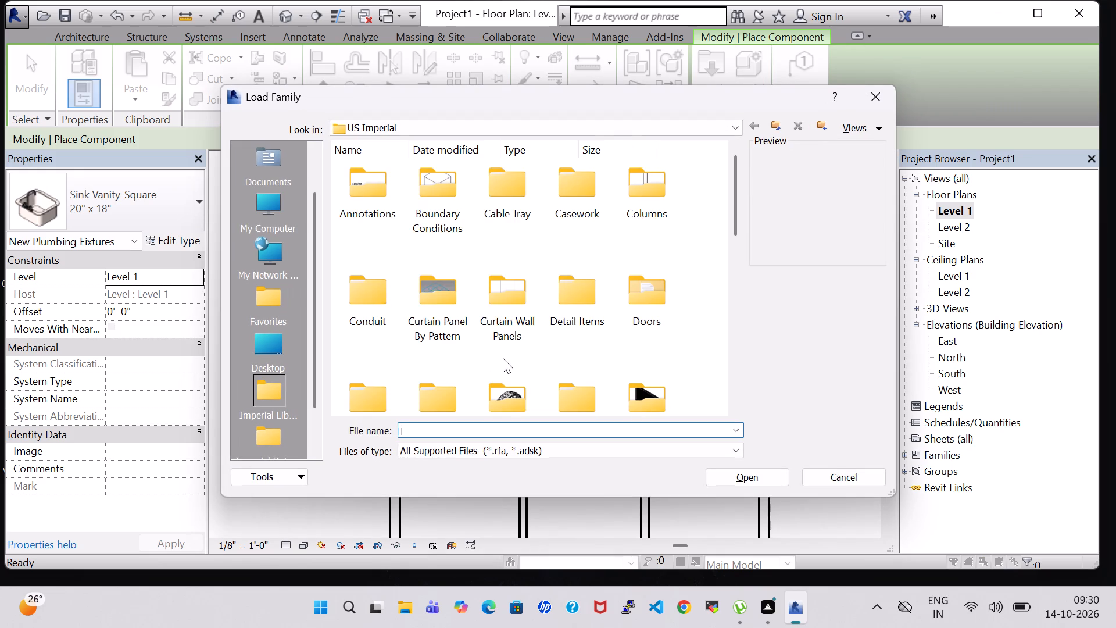
scroll(503, 358, down, 1)
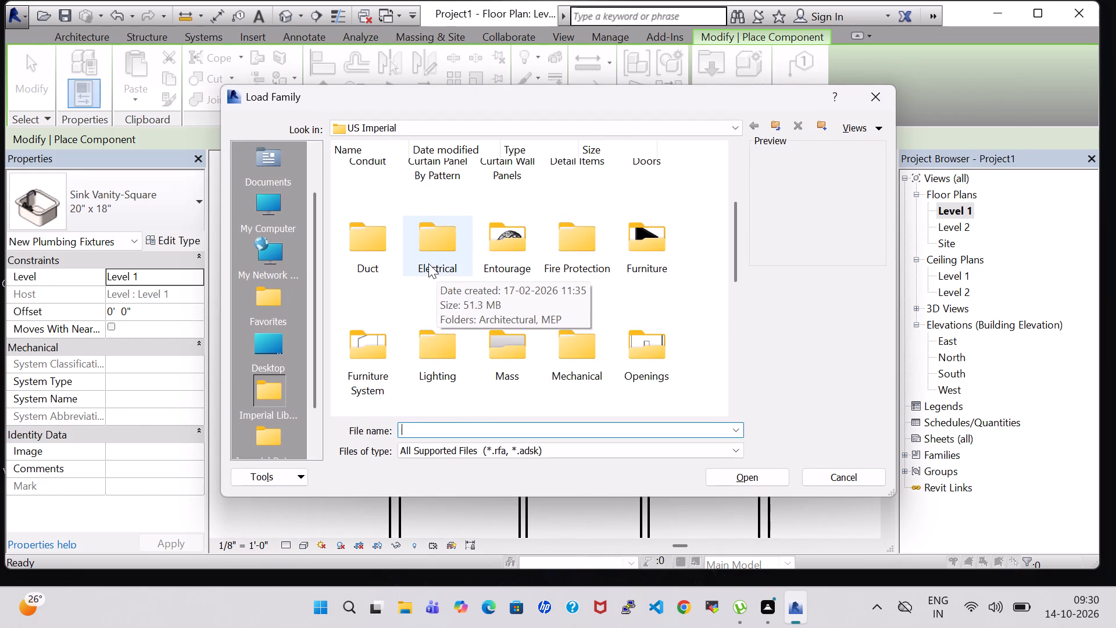
double_click(363, 359)
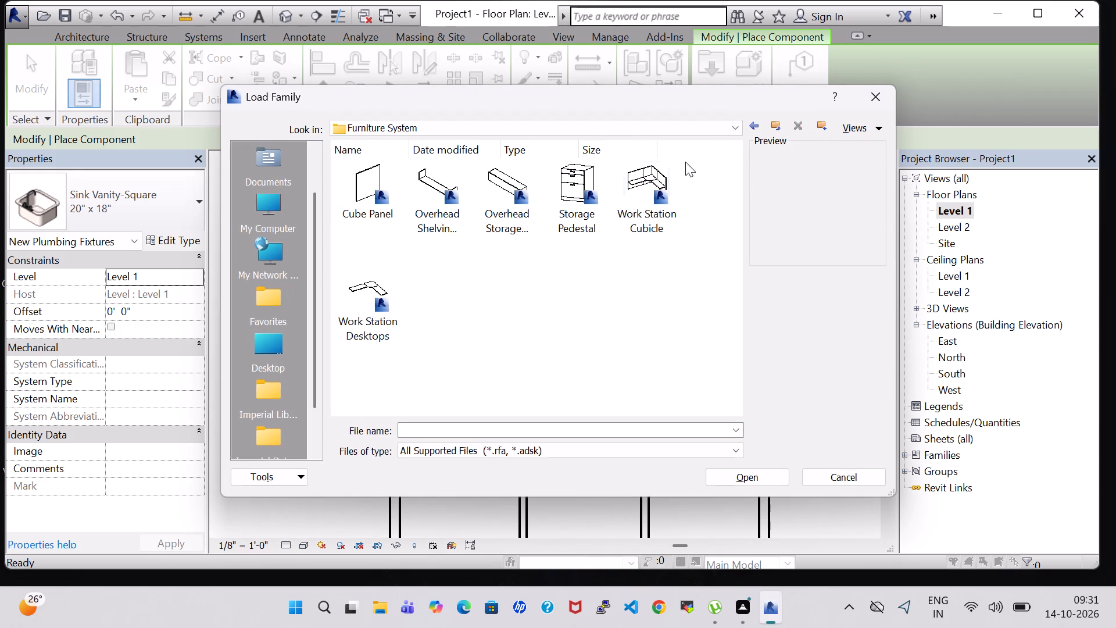
click(749, 123)
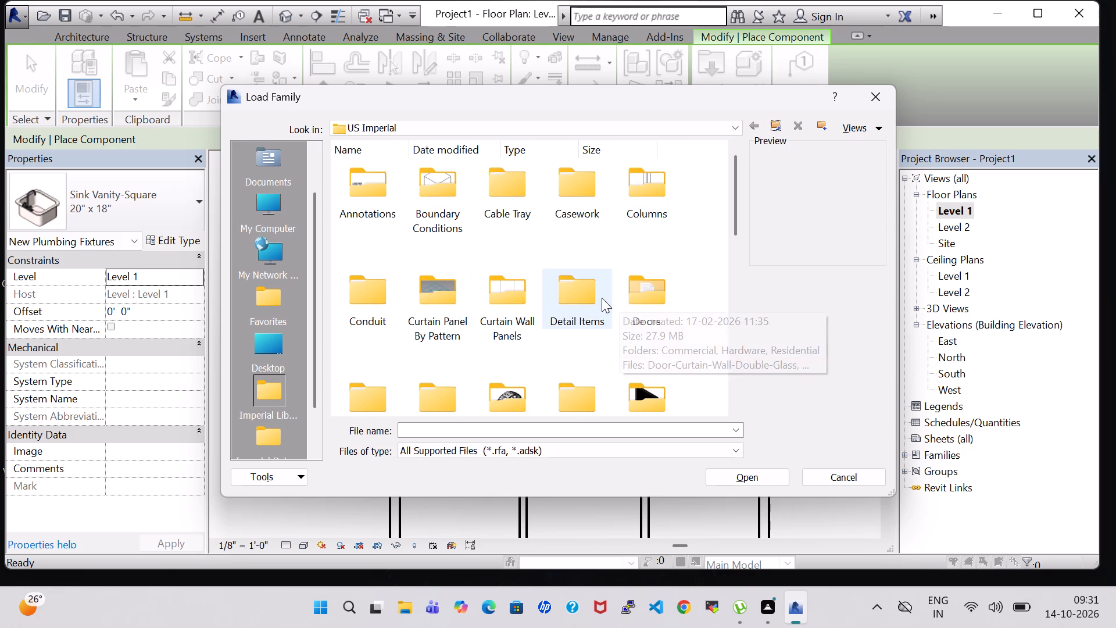
double_click(581, 303)
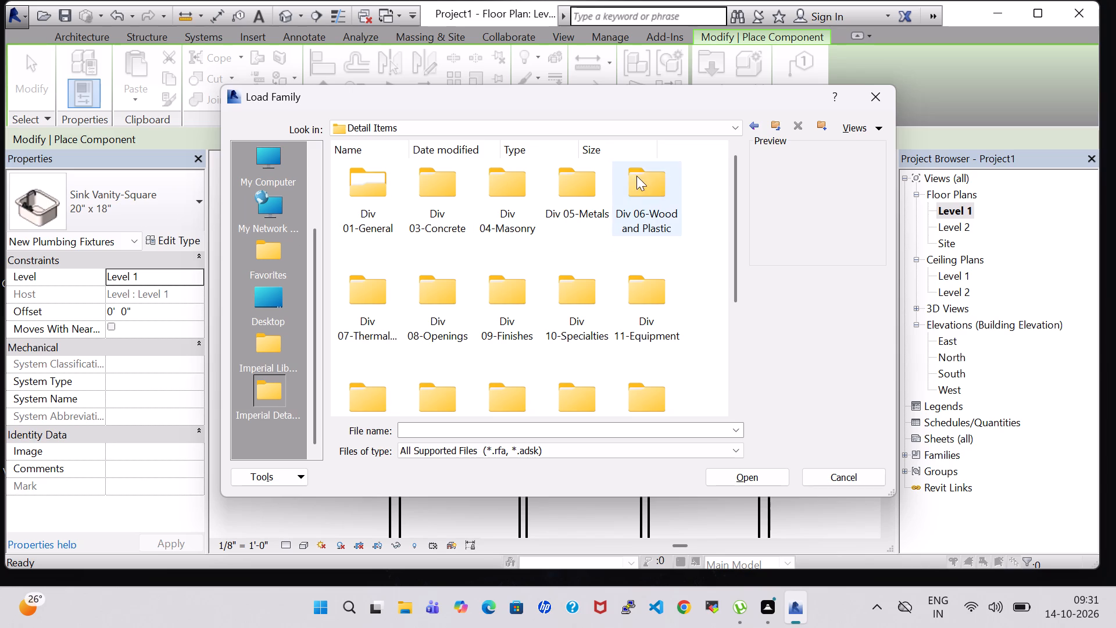
click(751, 126)
double_click(496, 291)
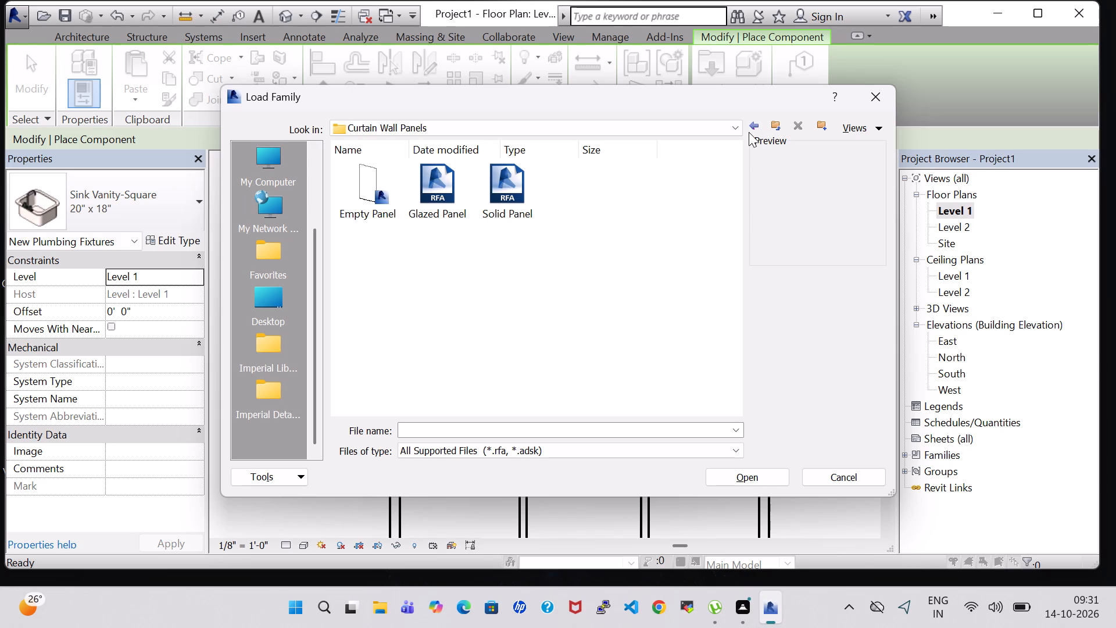
click(751, 124)
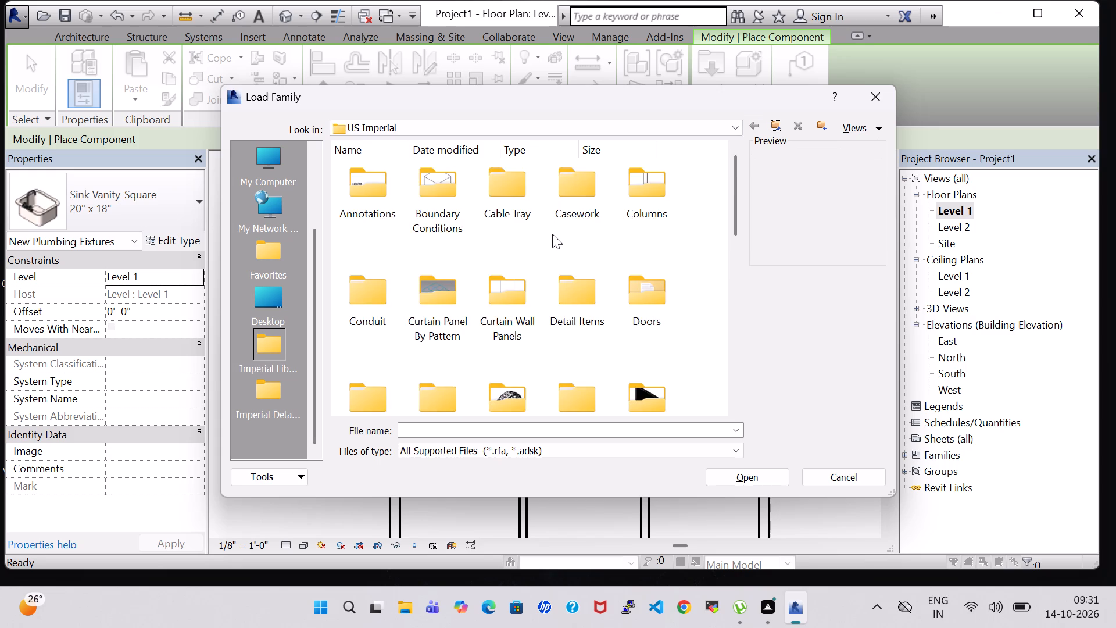
Look through the library's Windows, Sustainable Design and Structural Framing folders for a suitable family.
scroll(552, 234, down, 4)
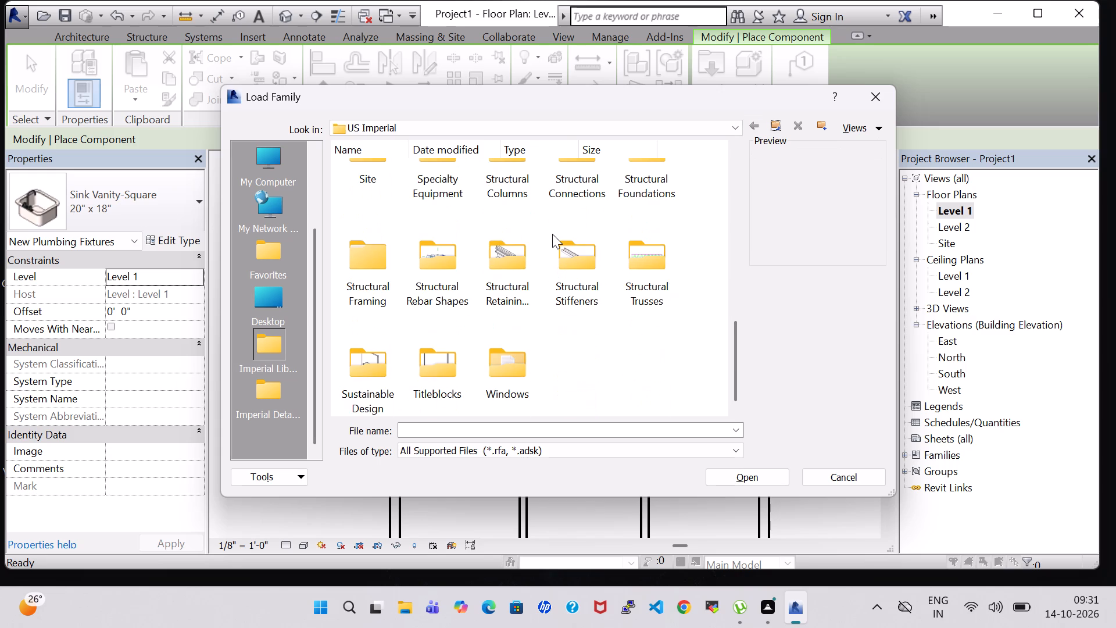
scroll(552, 234, down, 1)
double_click(519, 363)
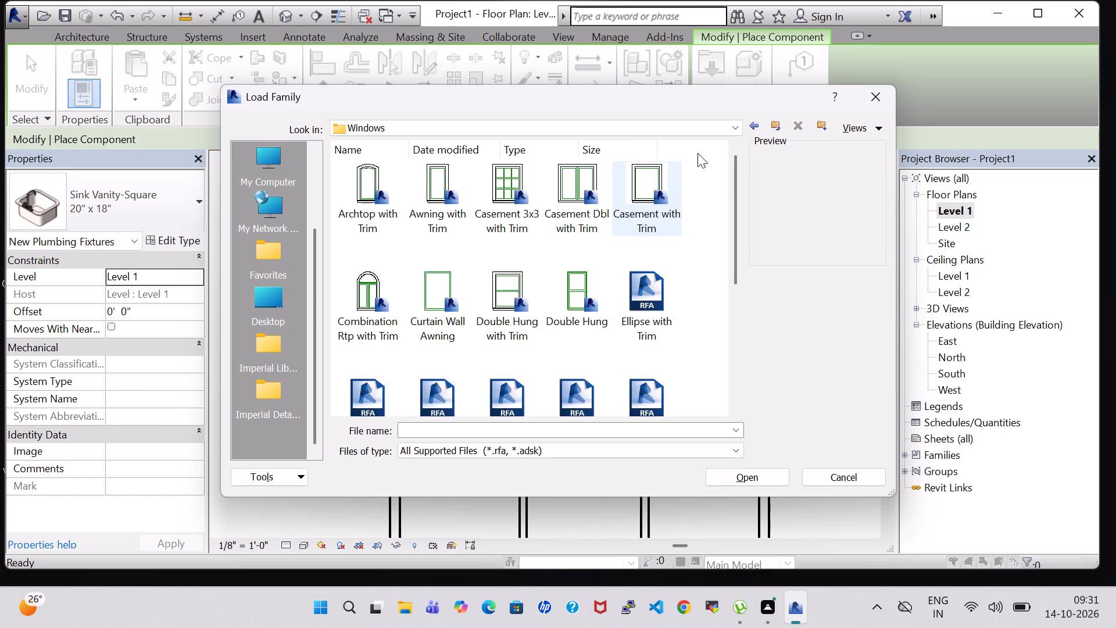
click(754, 123)
scroll(550, 254, down, 5)
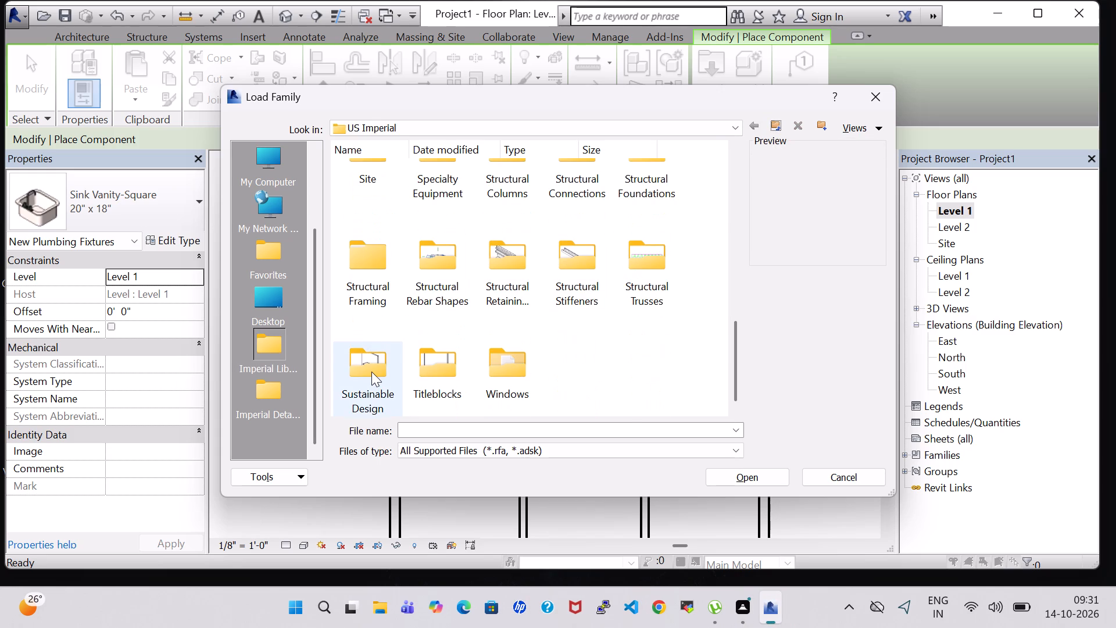
double_click(371, 372)
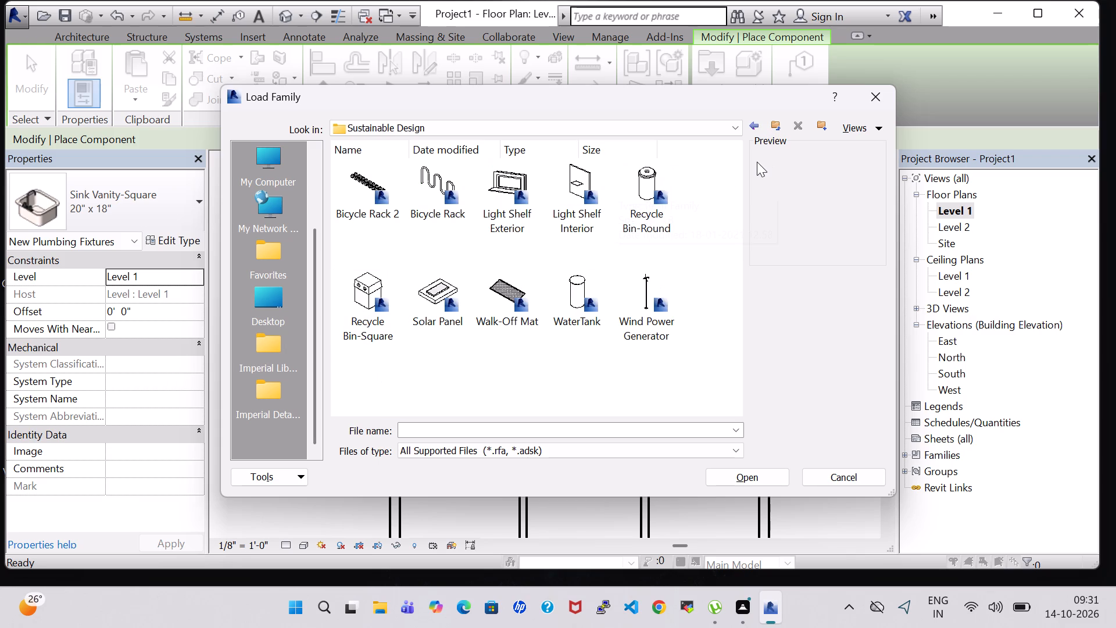
click(754, 125)
scroll(621, 277, down, 4)
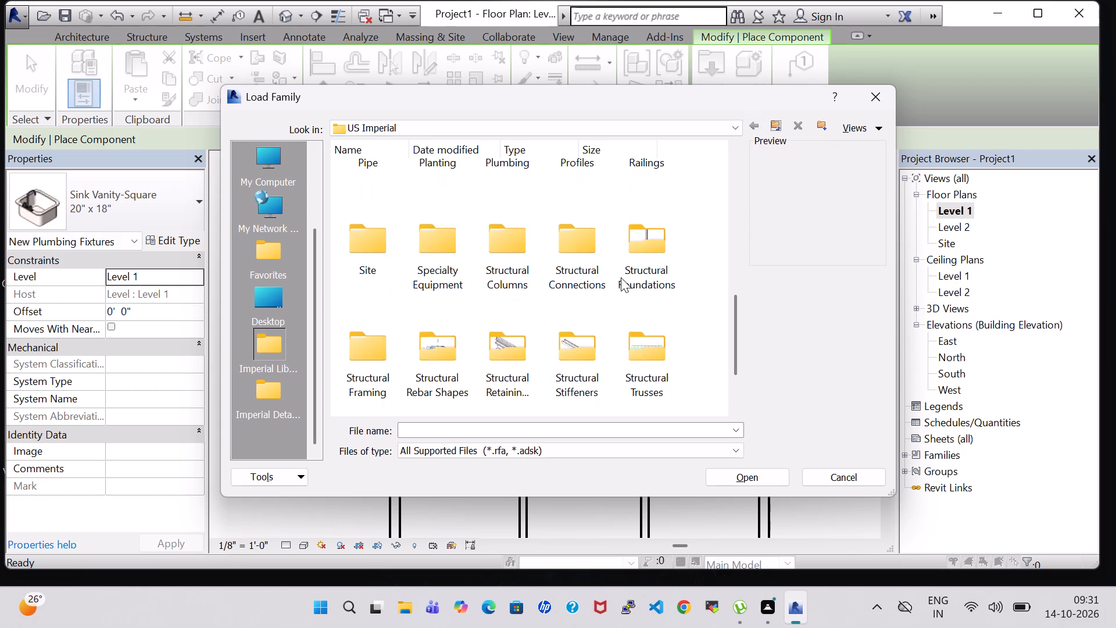
scroll(621, 277, down, 1)
double_click(368, 276)
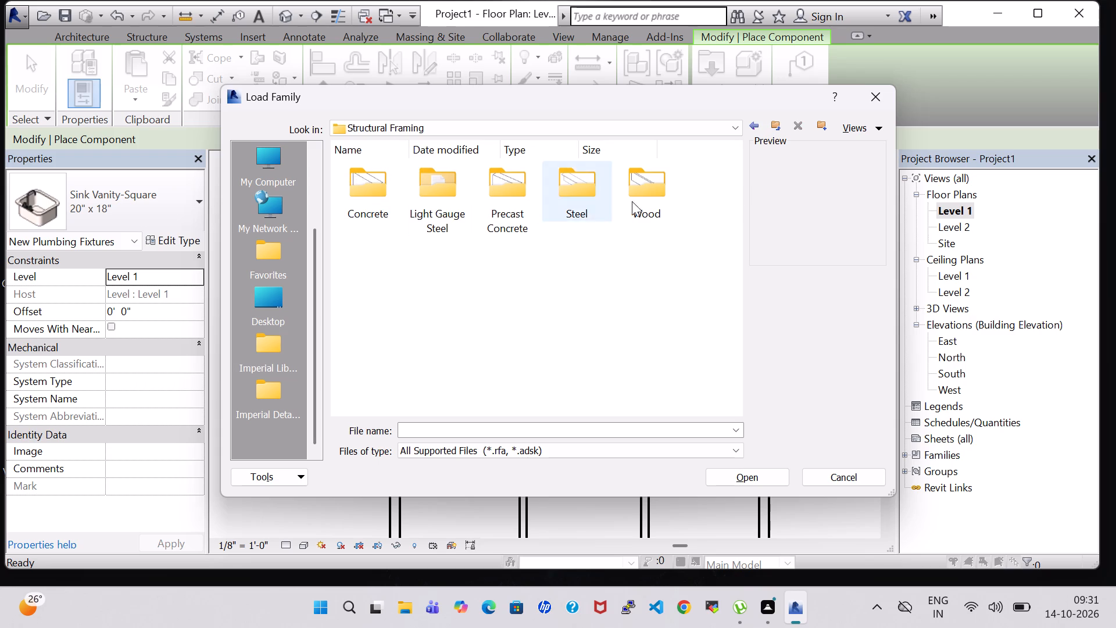
click(750, 125)
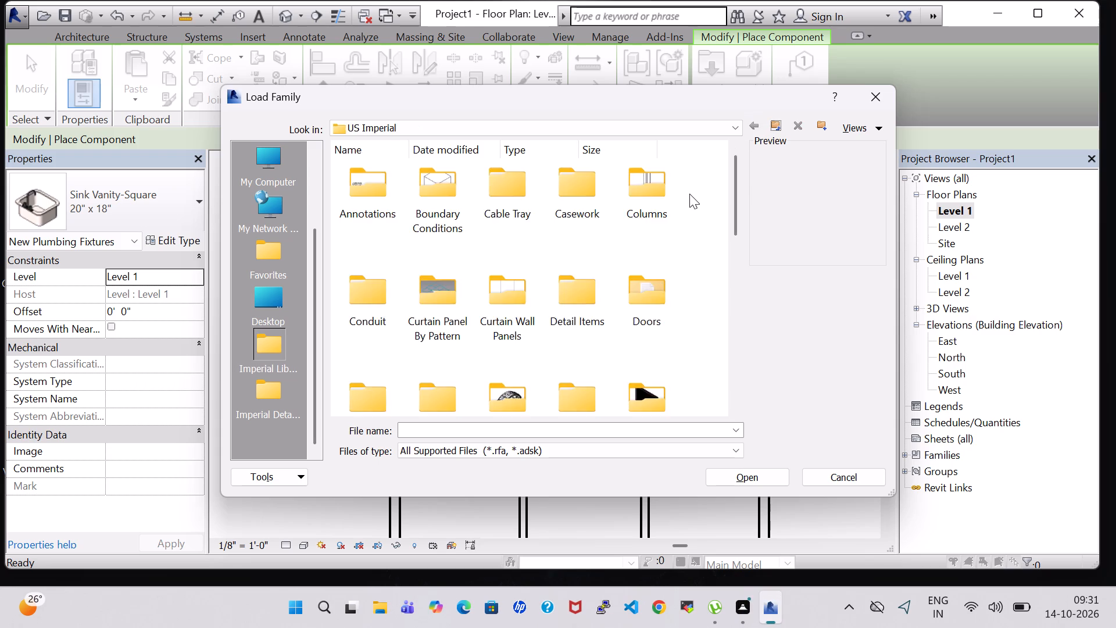
Look through the Accessories, Logistics, Parking and Utilities subfolders of the library's Site folder, and return to US Imperial.
scroll(689, 194, down, 3)
scroll(574, 229, down, 2)
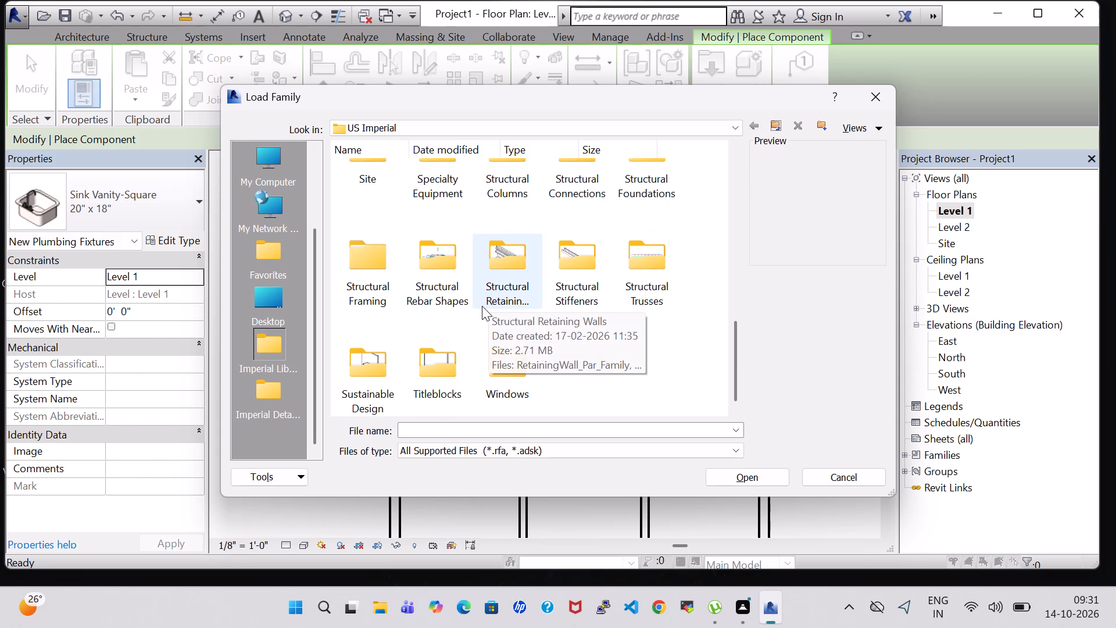
scroll(642, 259, up, 1)
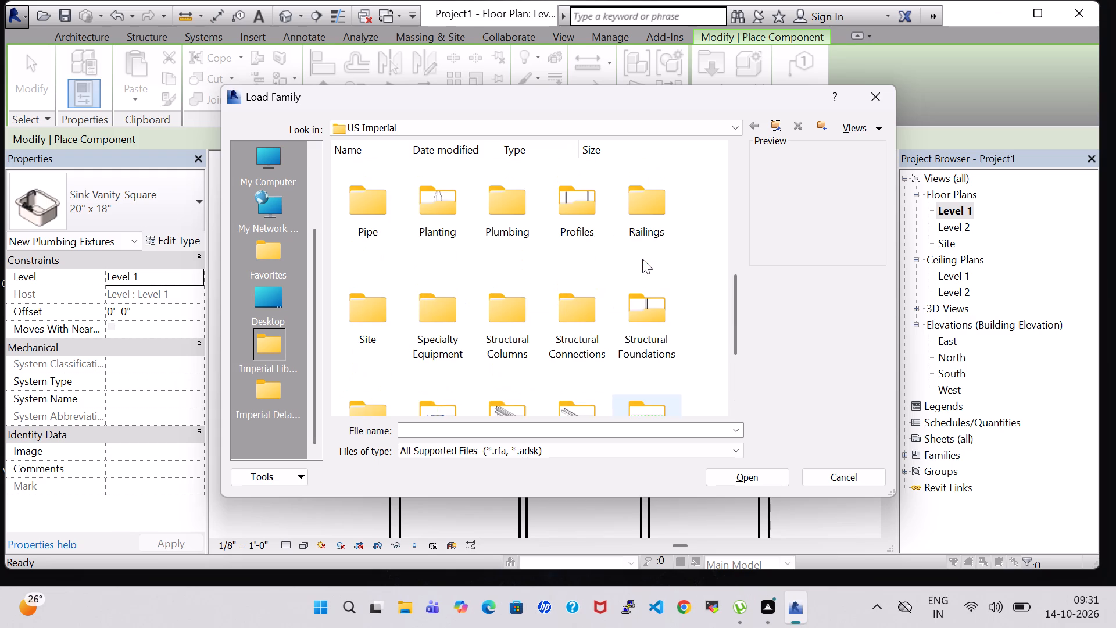
double_click(366, 312)
double_click(388, 202)
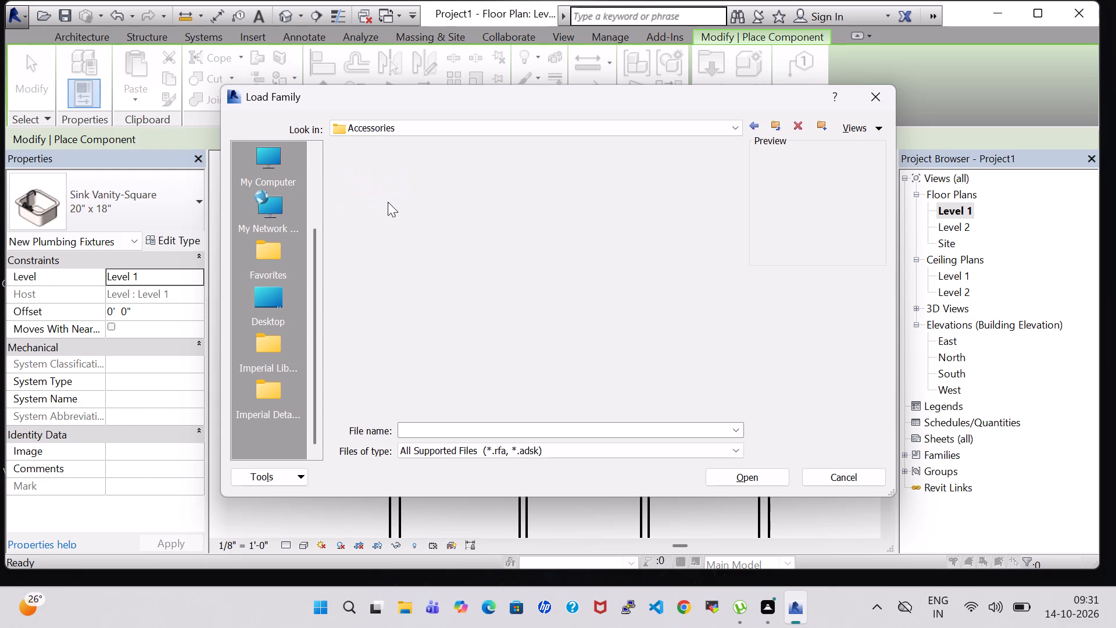
click(752, 128)
double_click(444, 189)
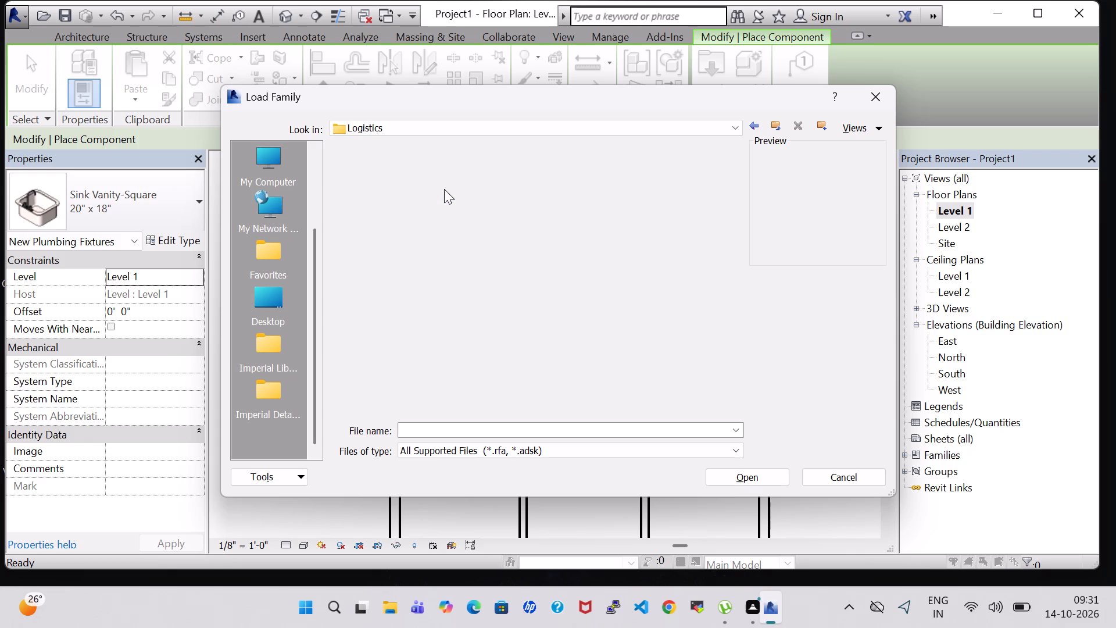
click(757, 124)
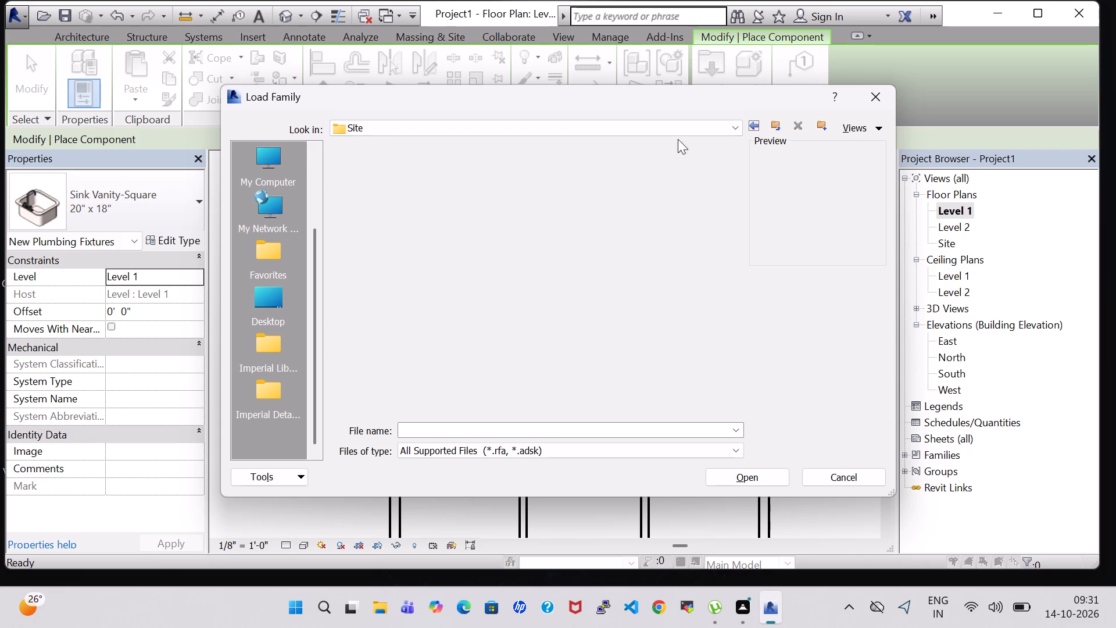
double_click(514, 200)
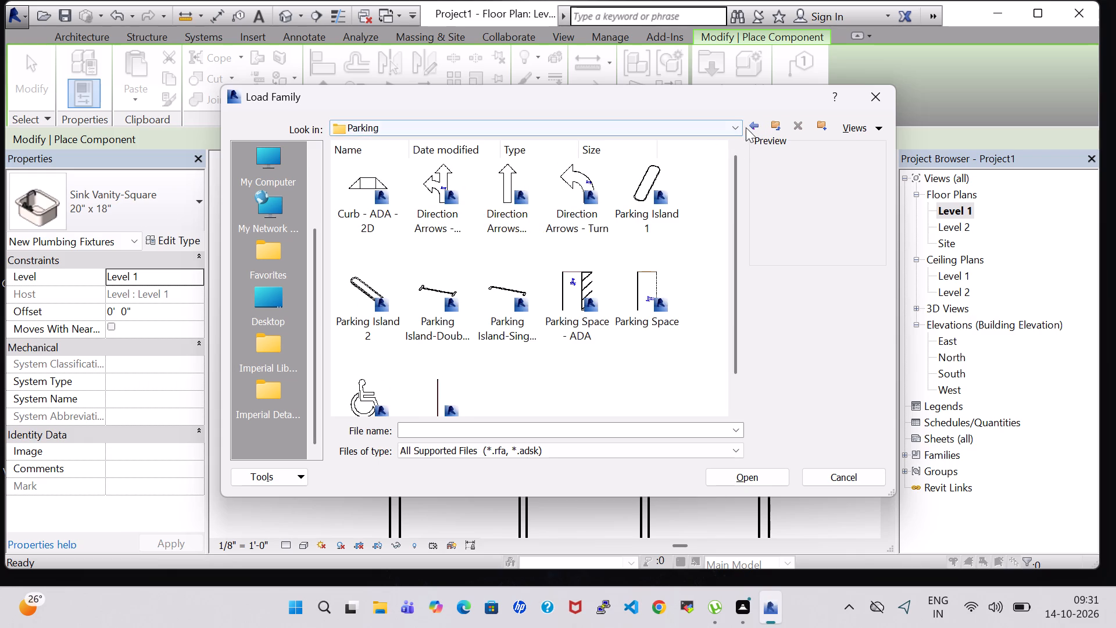
click(753, 123)
double_click(576, 215)
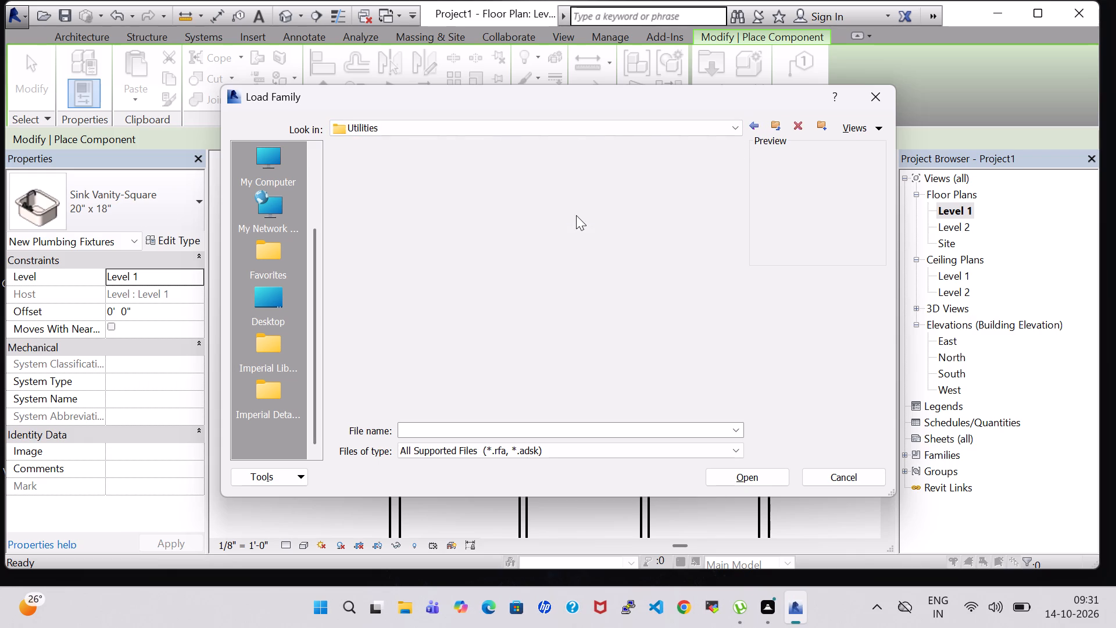
scroll(576, 215, down, 1)
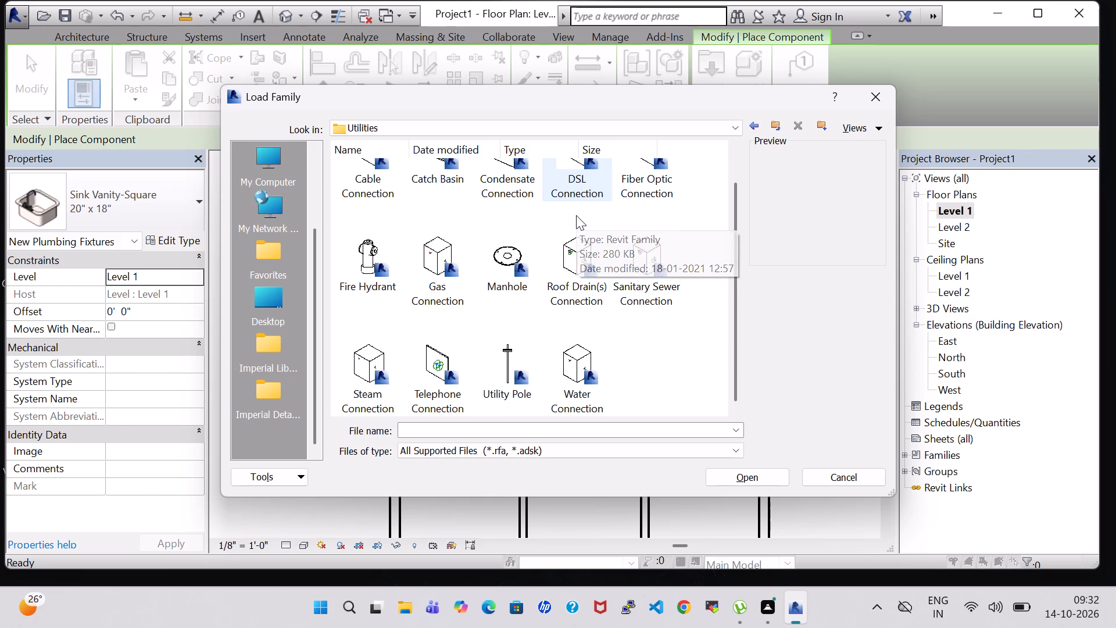
scroll(576, 215, up, 2)
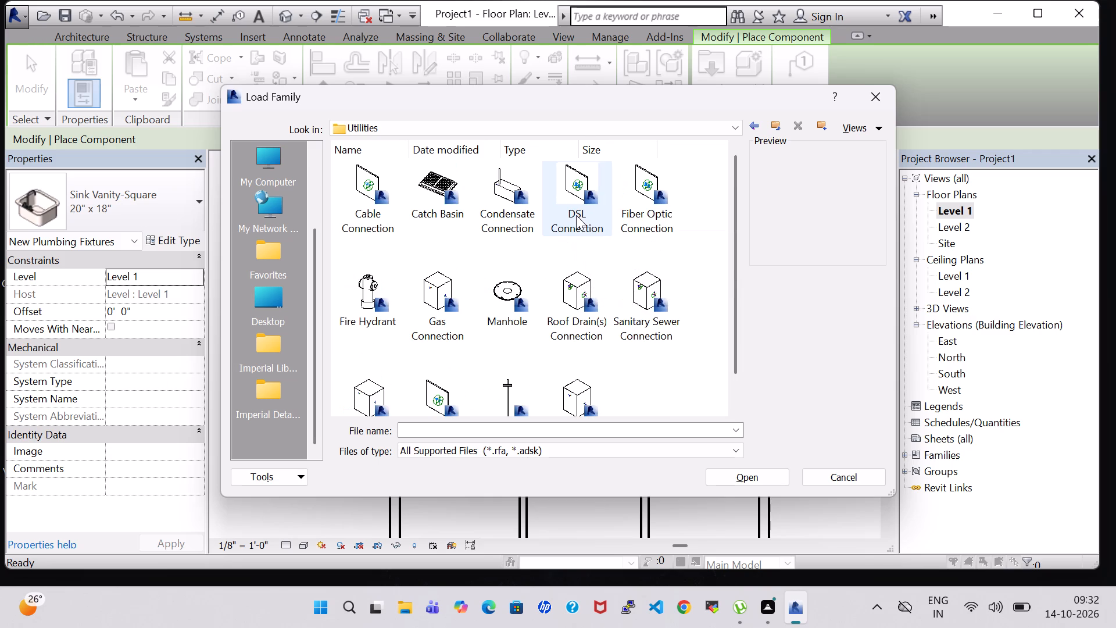
click(753, 131)
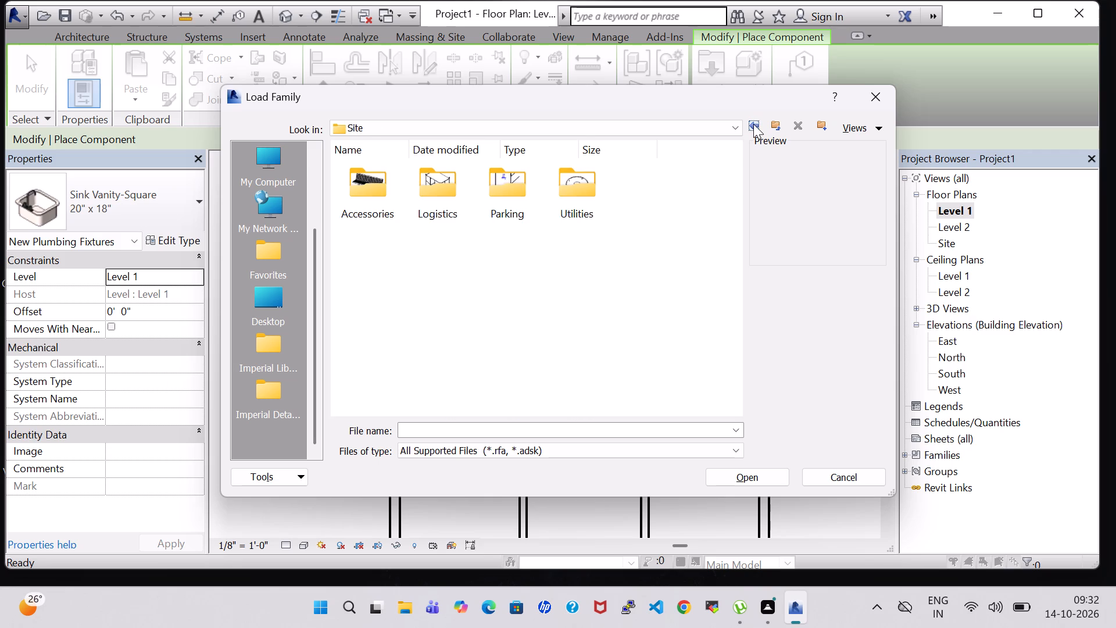
click(753, 124)
Look through the library's Furniture System folder and Mechanical's Architectural and Water-Side Components subfolders, and stop browsing without loading a family.
scroll(614, 310, down, 1)
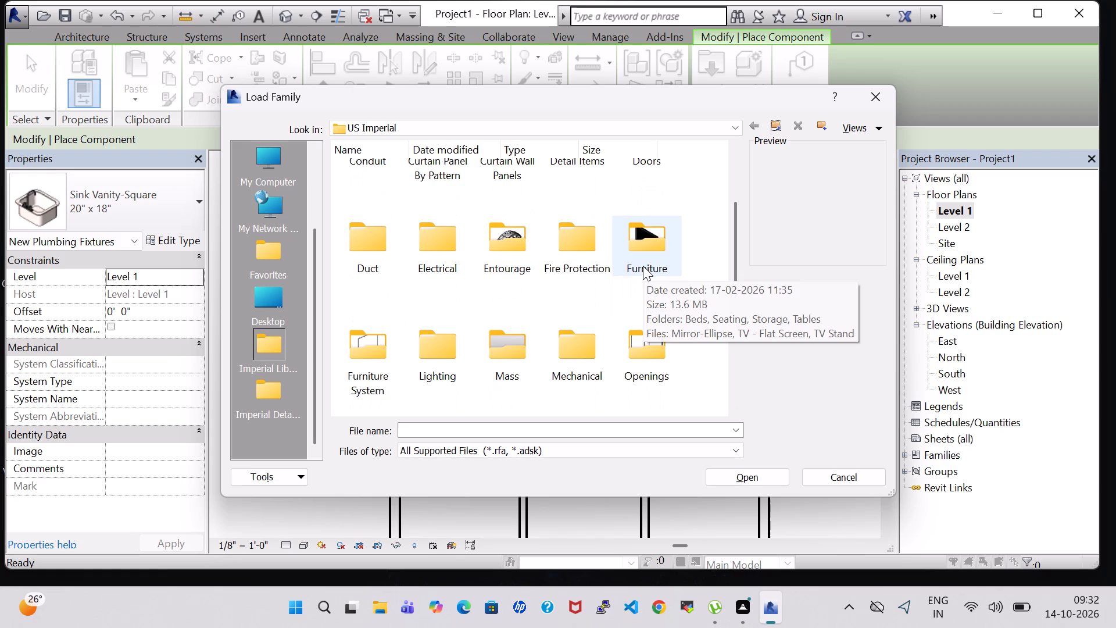
double_click(355, 354)
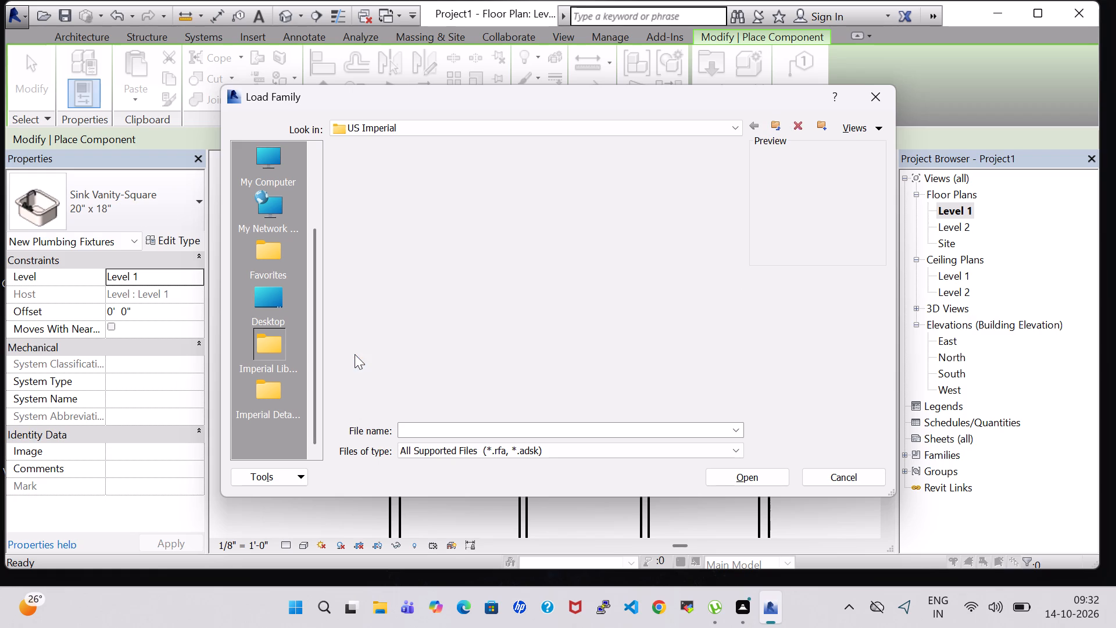
click(754, 129)
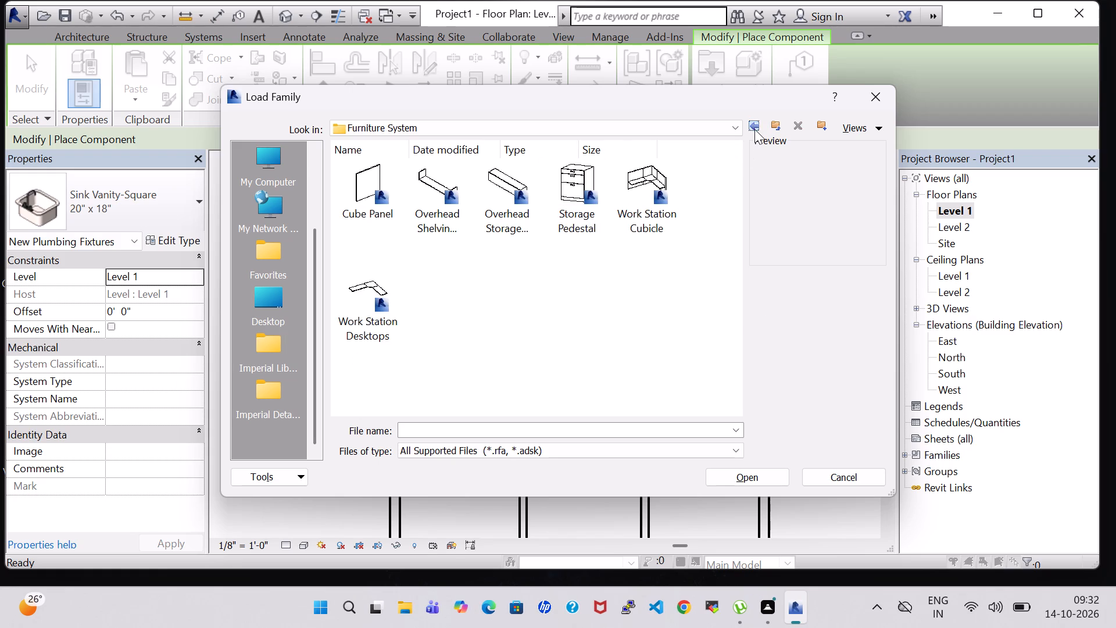
scroll(582, 255, up, 2)
scroll(582, 258, down, 1)
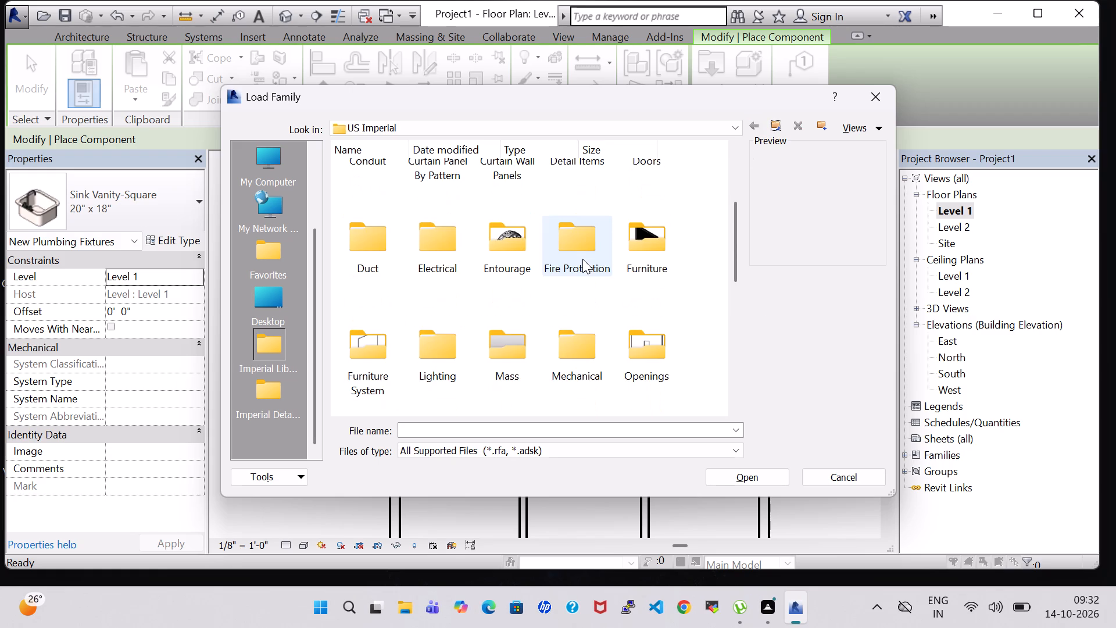
scroll(582, 259, down, 1)
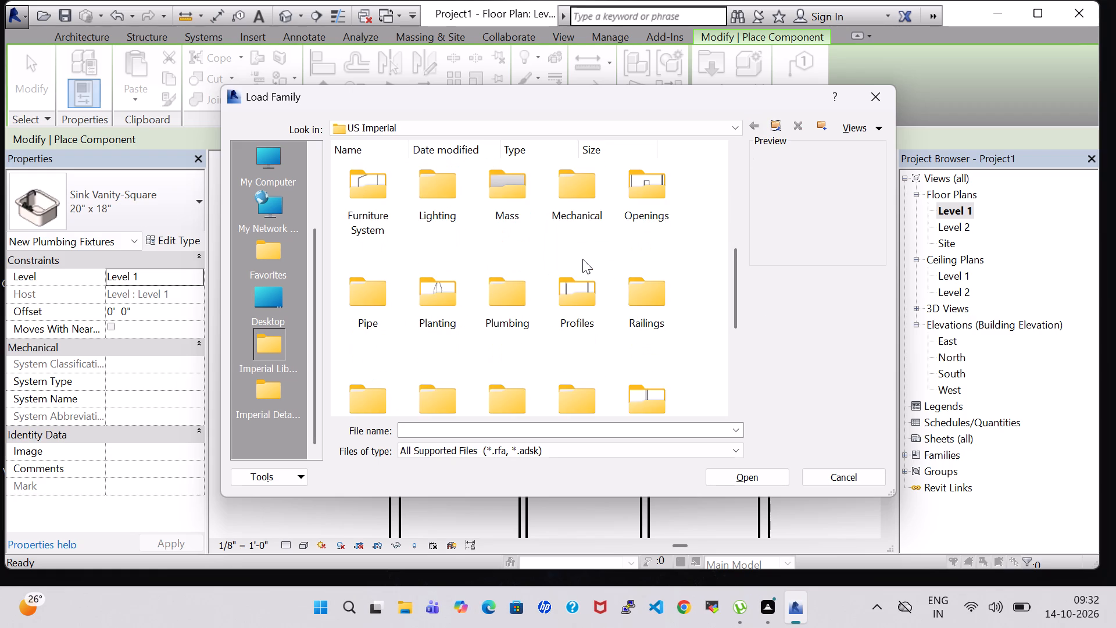
double_click(573, 212)
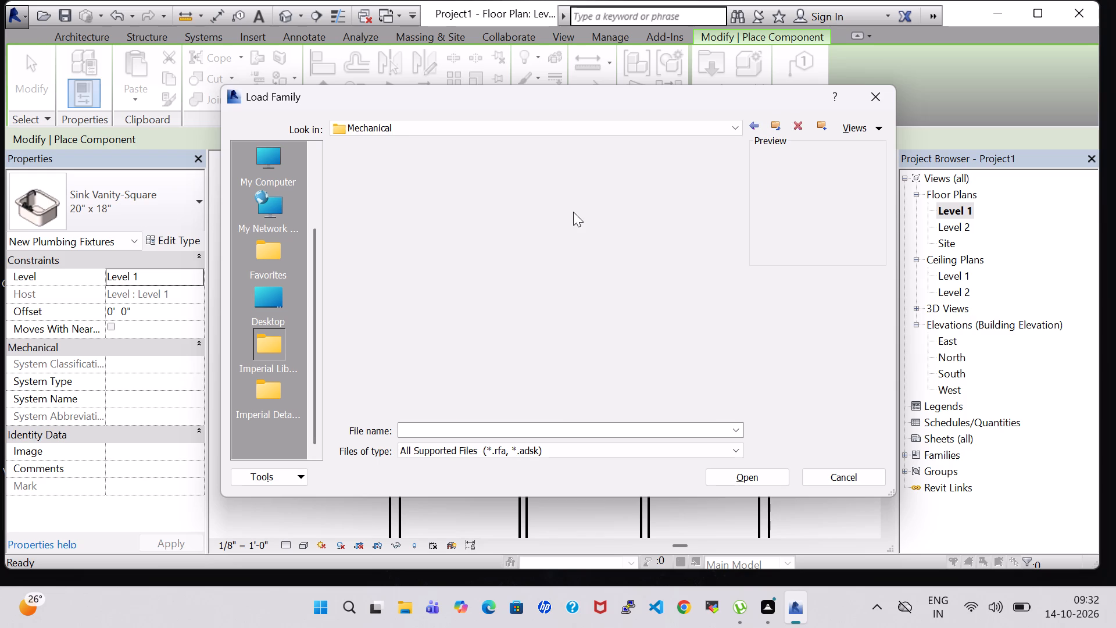
double_click(361, 188)
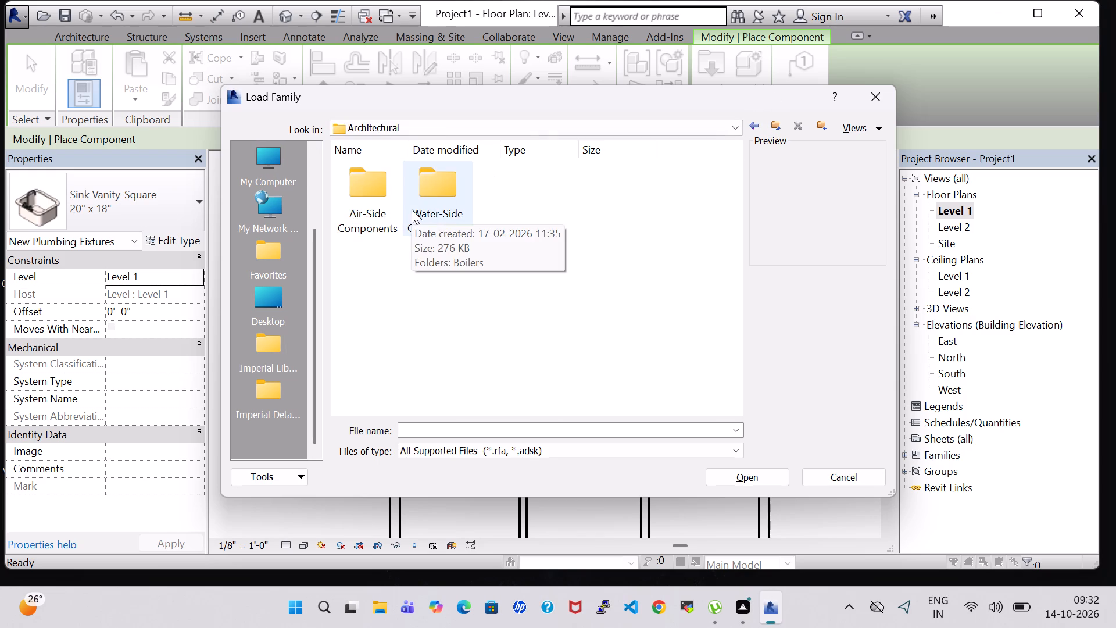
double_click(417, 211)
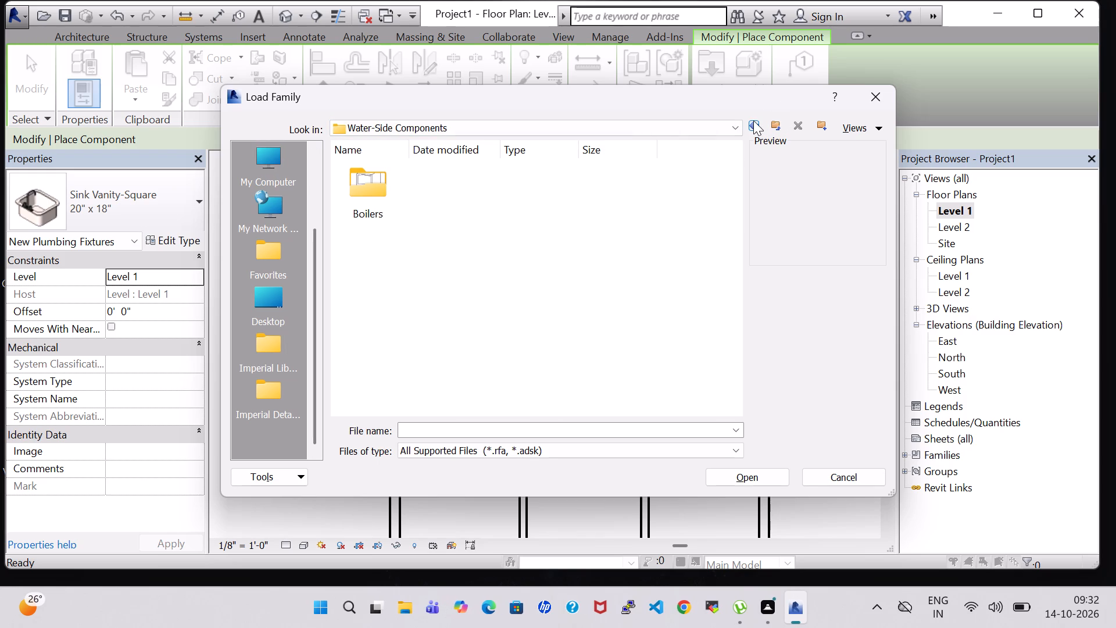
click(753, 120)
click(753, 120)
click(753, 120)
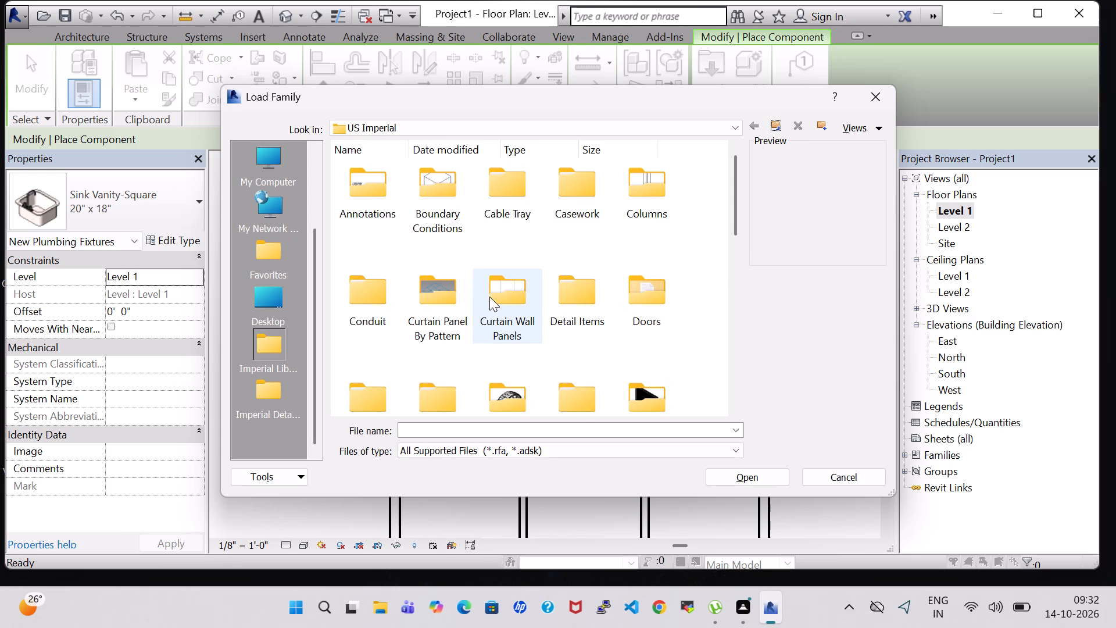
scroll(495, 294, down, 1)
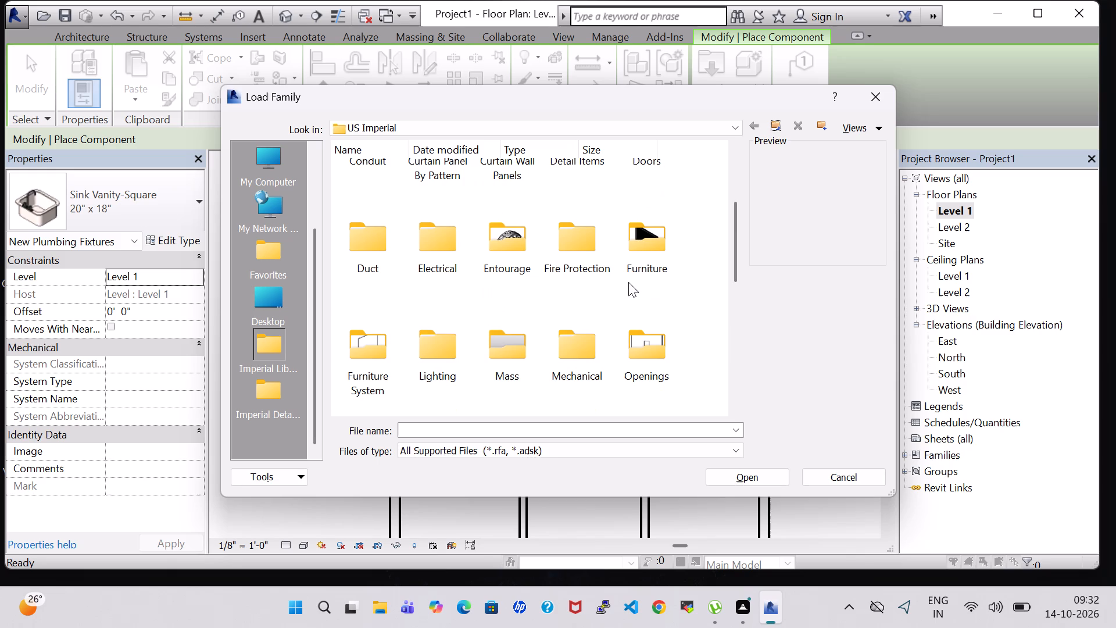
click(883, 90)
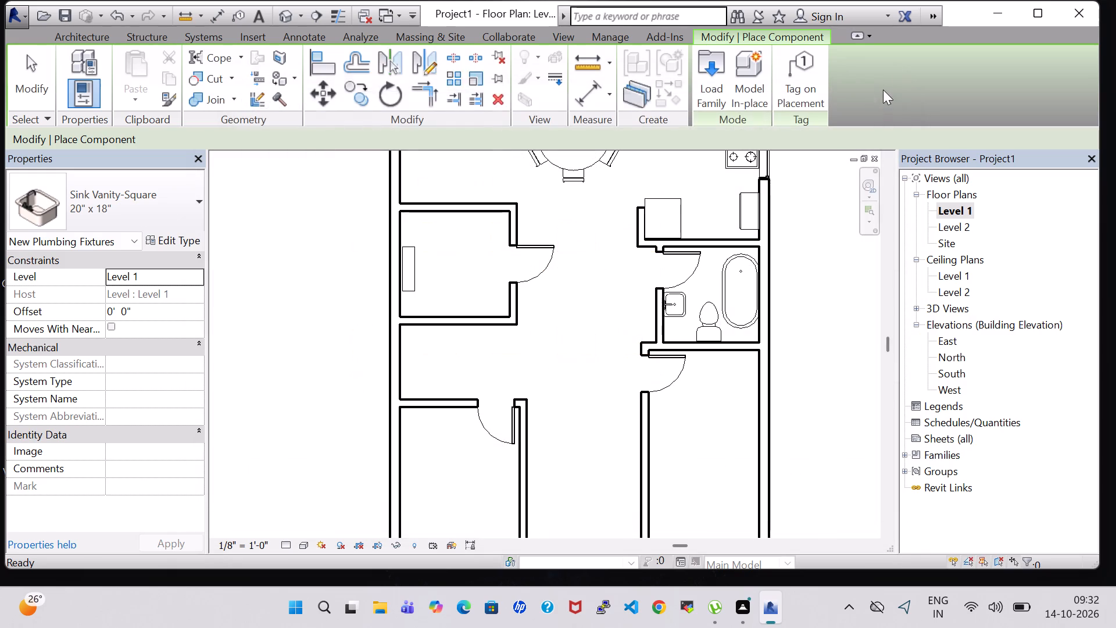
Start the Wall tool and save the project as Project38 in the work folder on the Desktop.
click(87, 38)
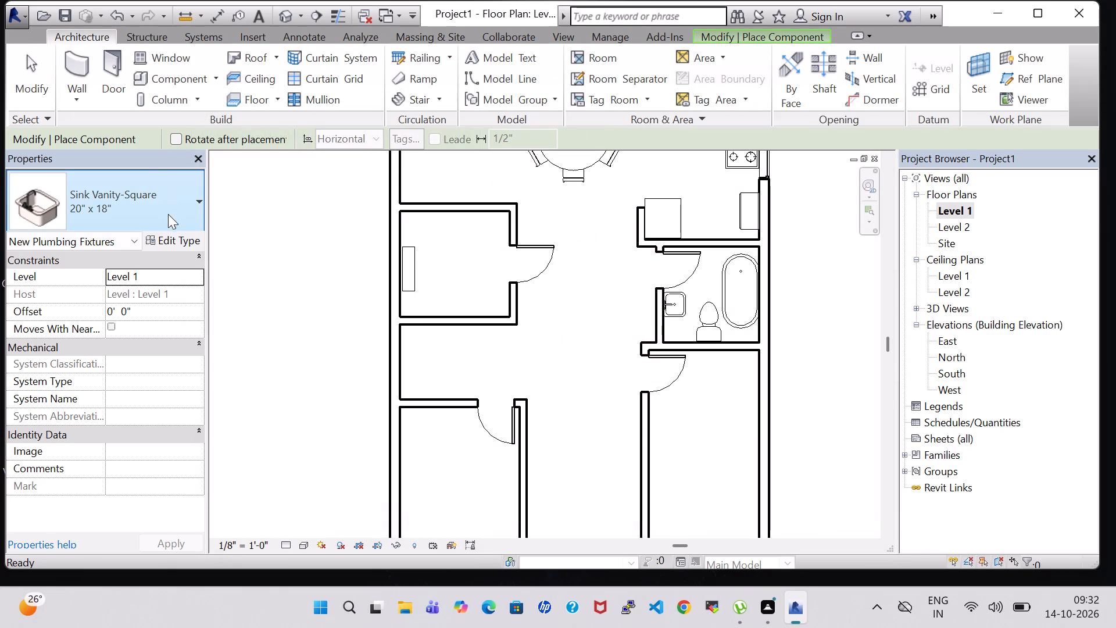
click(76, 67)
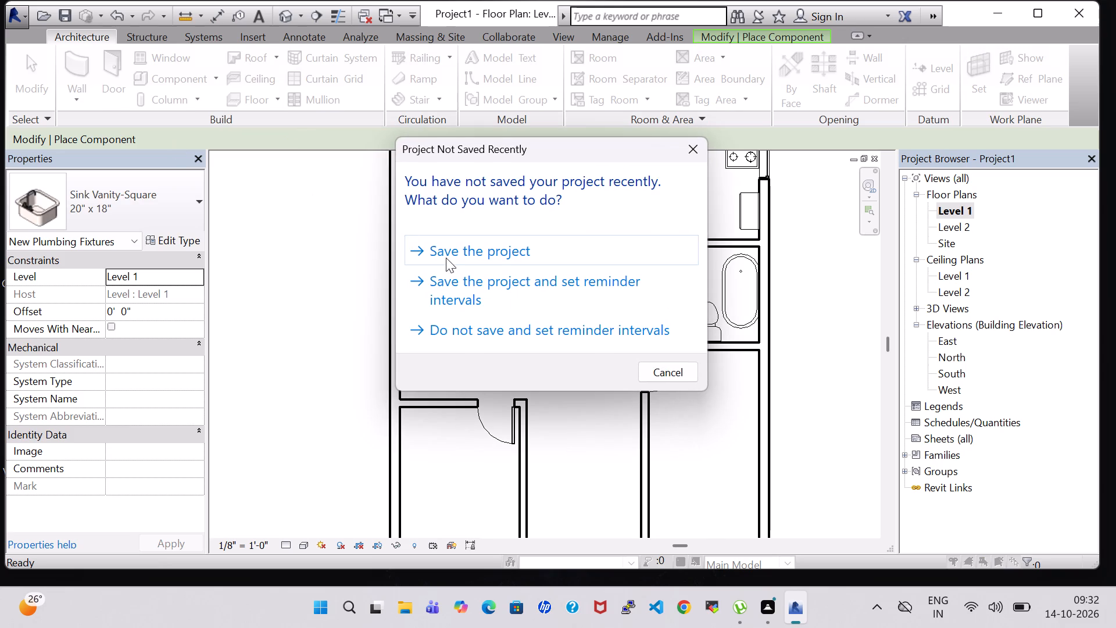
click(452, 256)
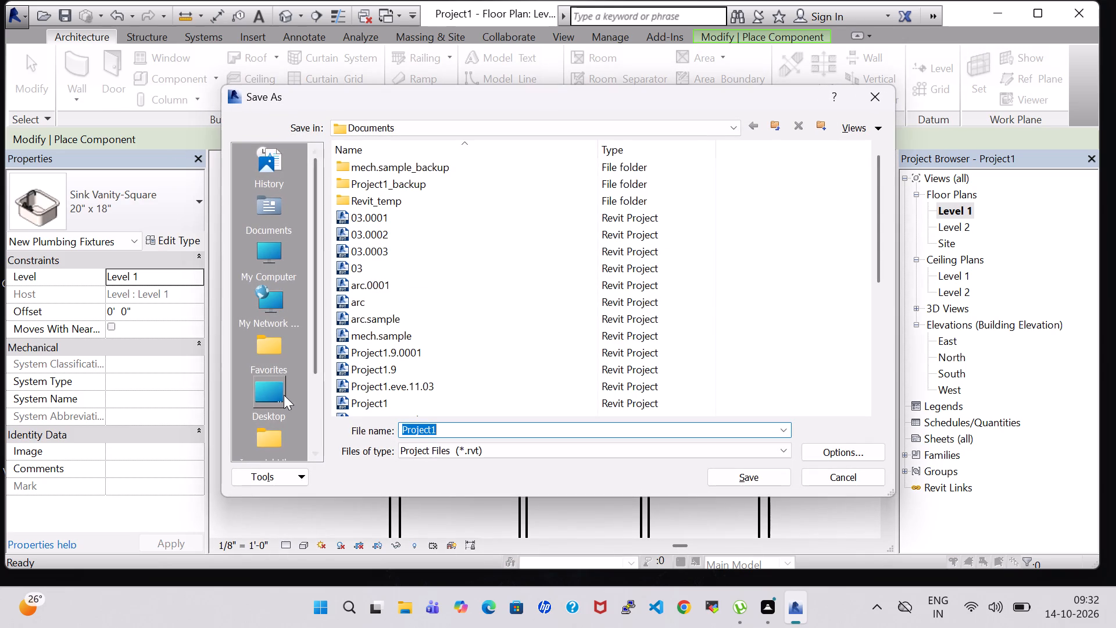
click(284, 395)
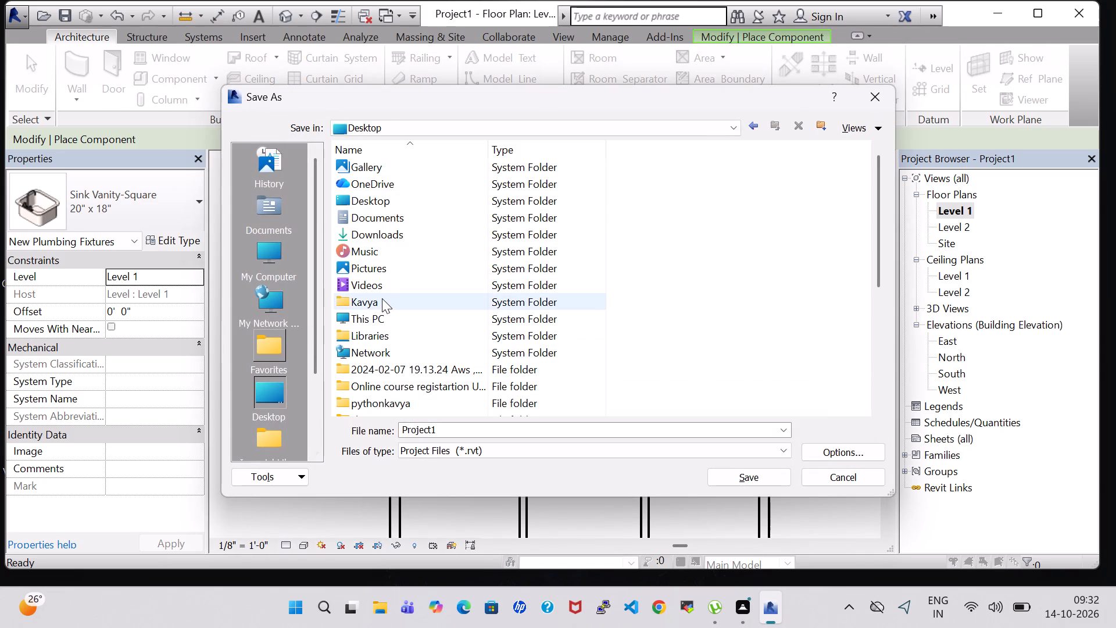
scroll(382, 300, down, 1)
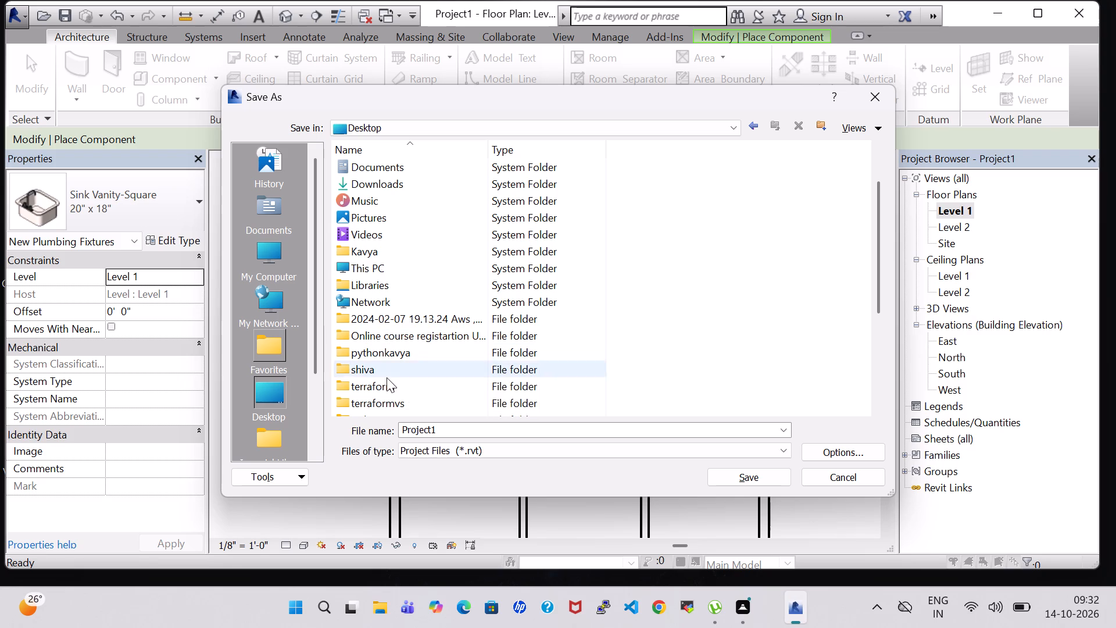
click(382, 255)
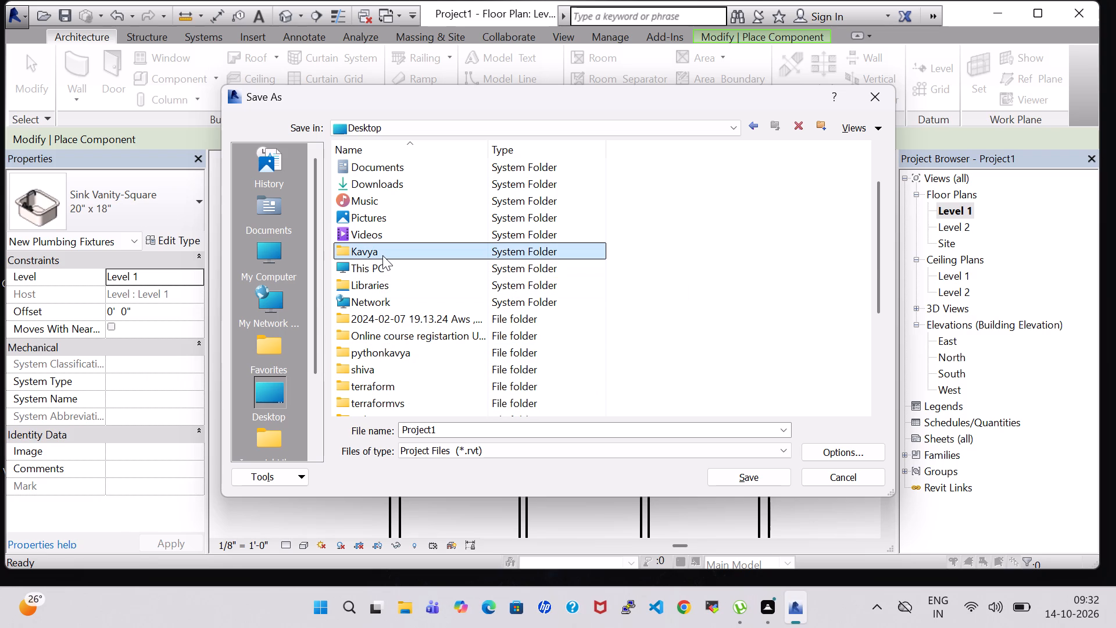
key(w)
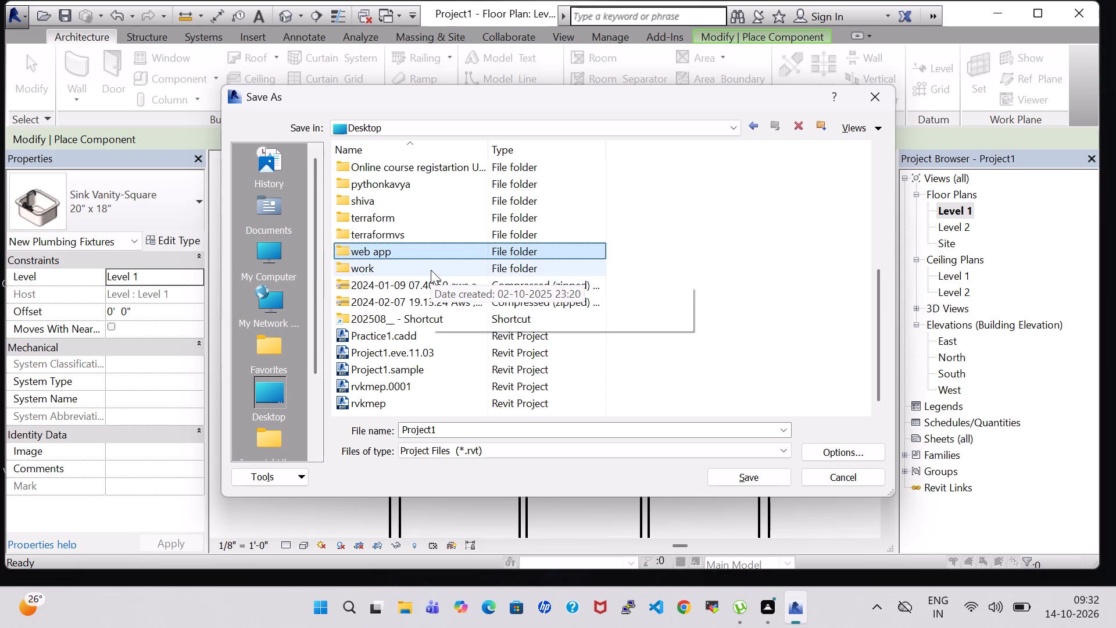
double_click(431, 270)
scroll(555, 299, down, 12)
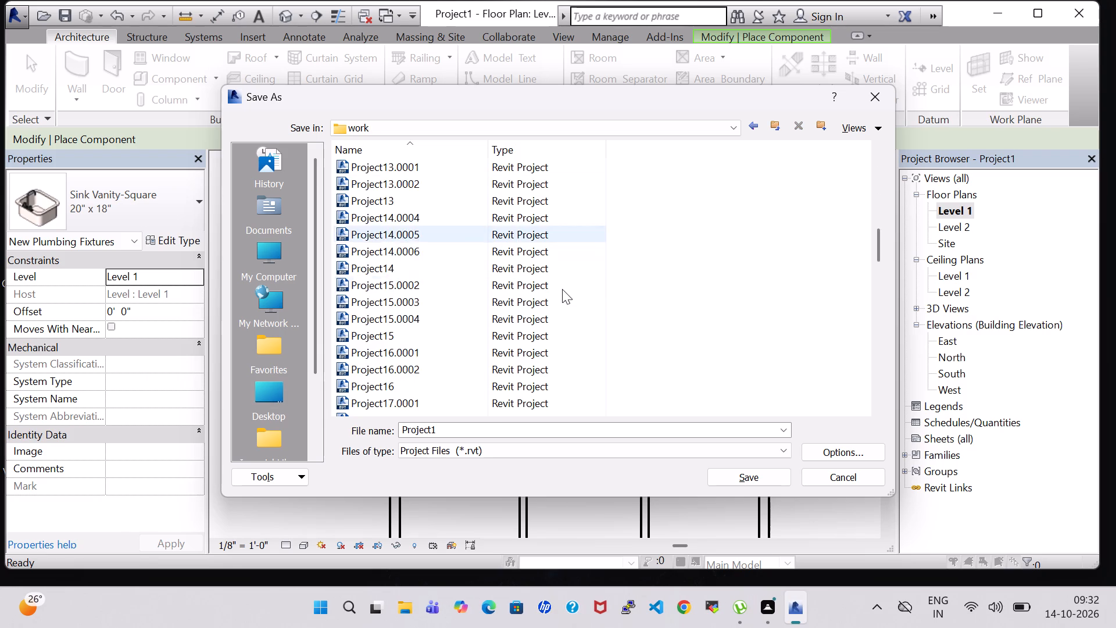
scroll(562, 289, down, 20)
scroll(562, 289, down, 5)
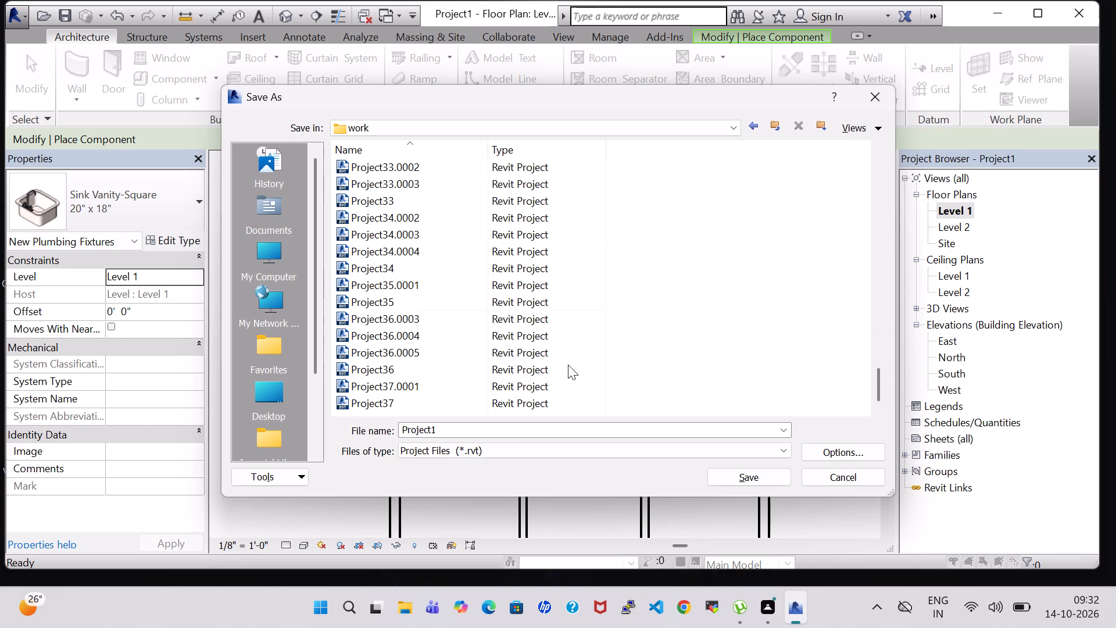
click(513, 429)
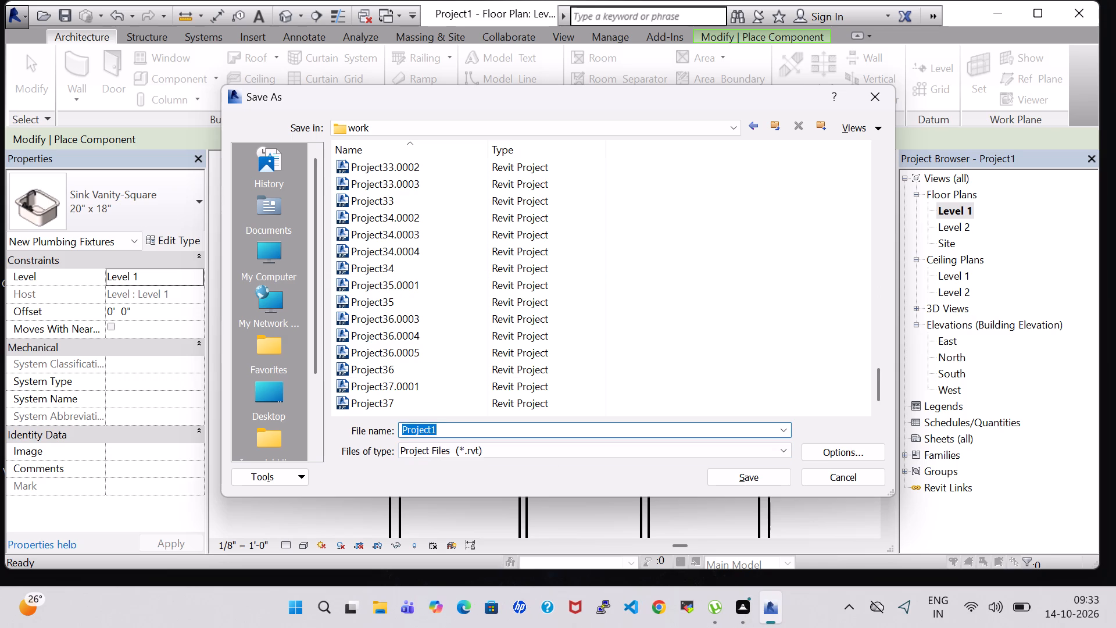
click(455, 433)
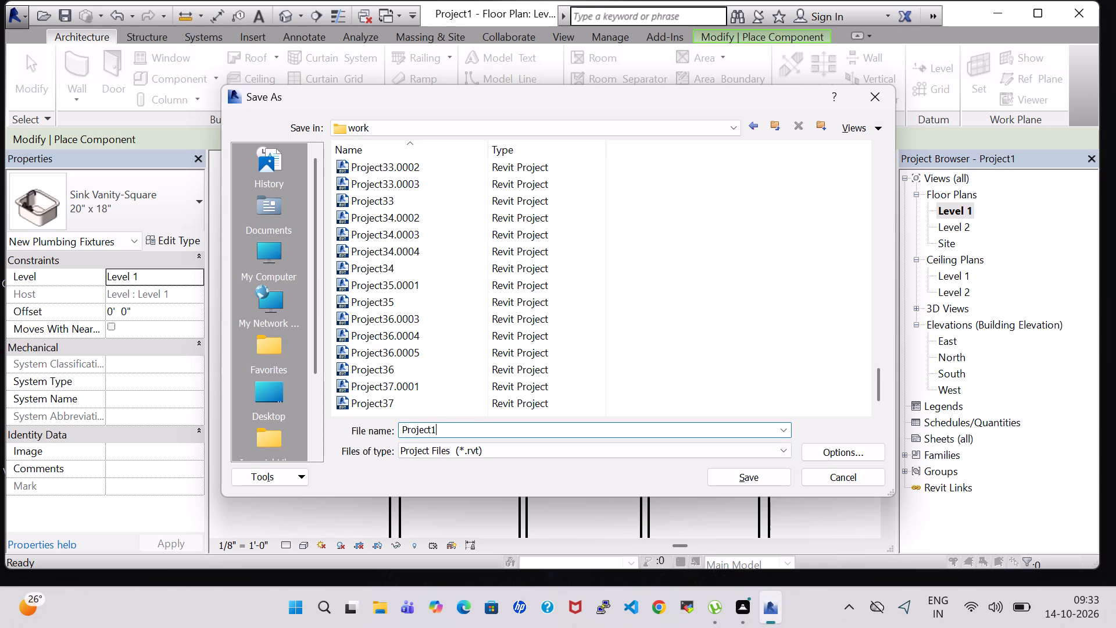
key(BackSpace)
key(3)
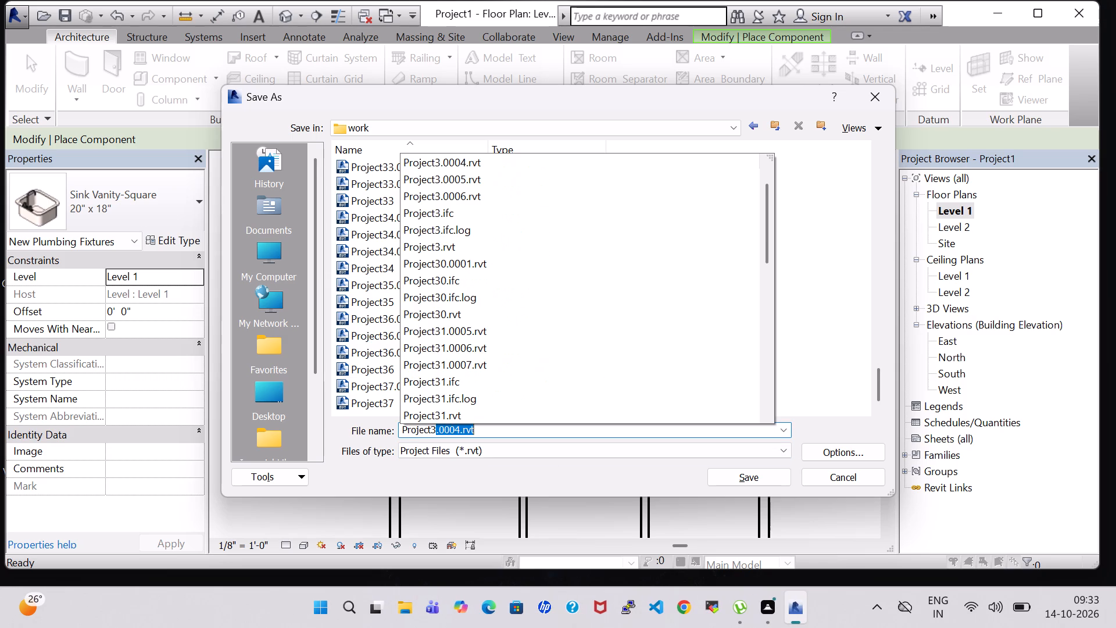
key(8)
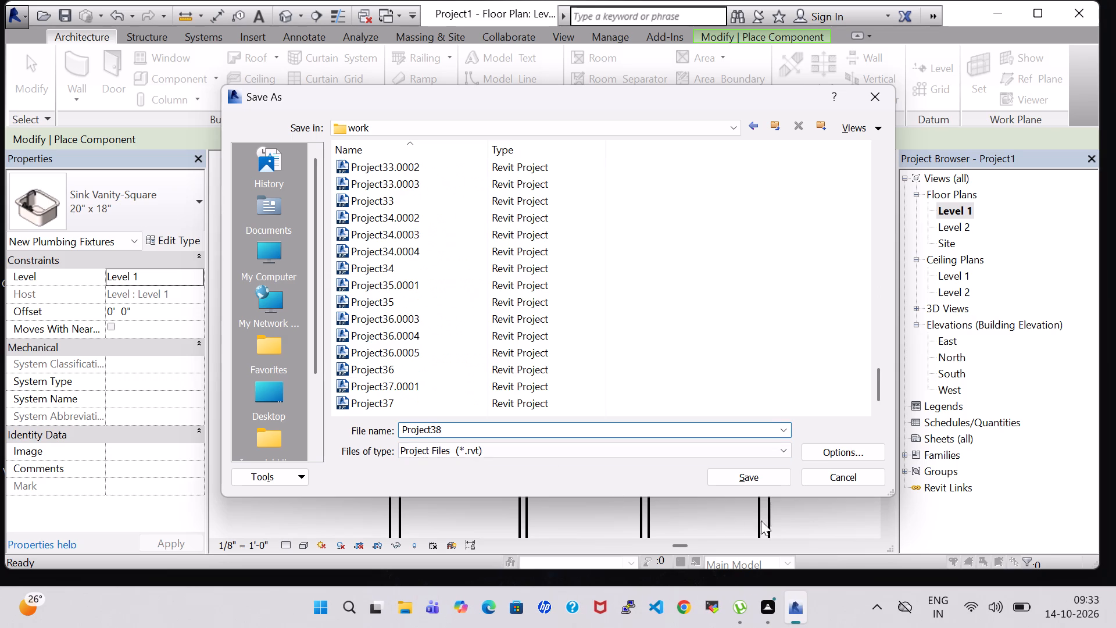
click(763, 478)
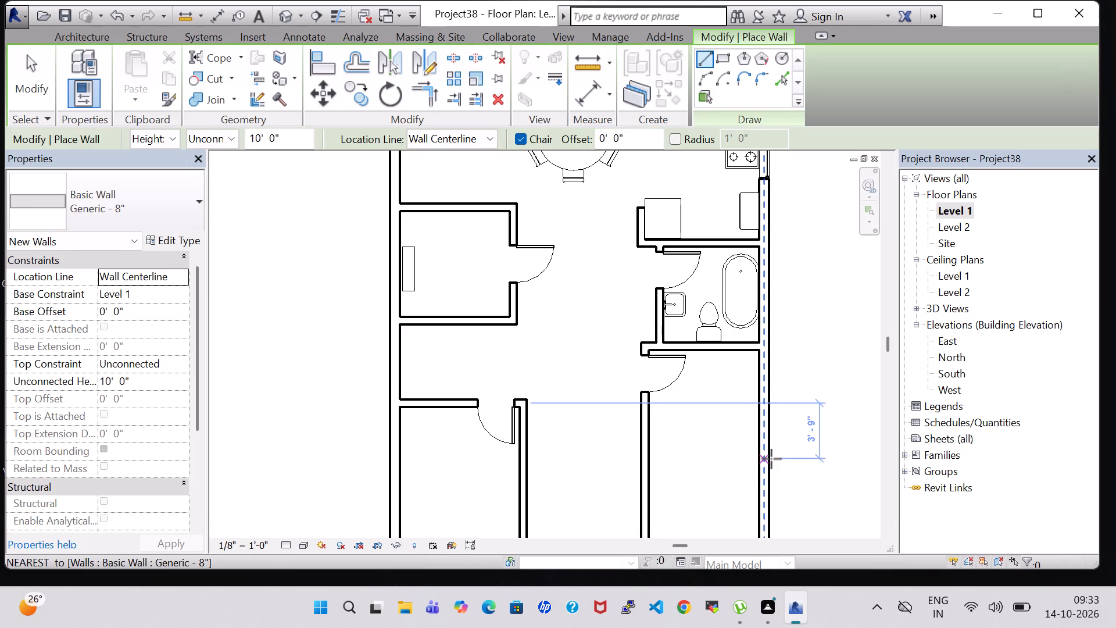
Set the structure layer thickness of the Generic - 8" basic wall type to 3".
click(185, 240)
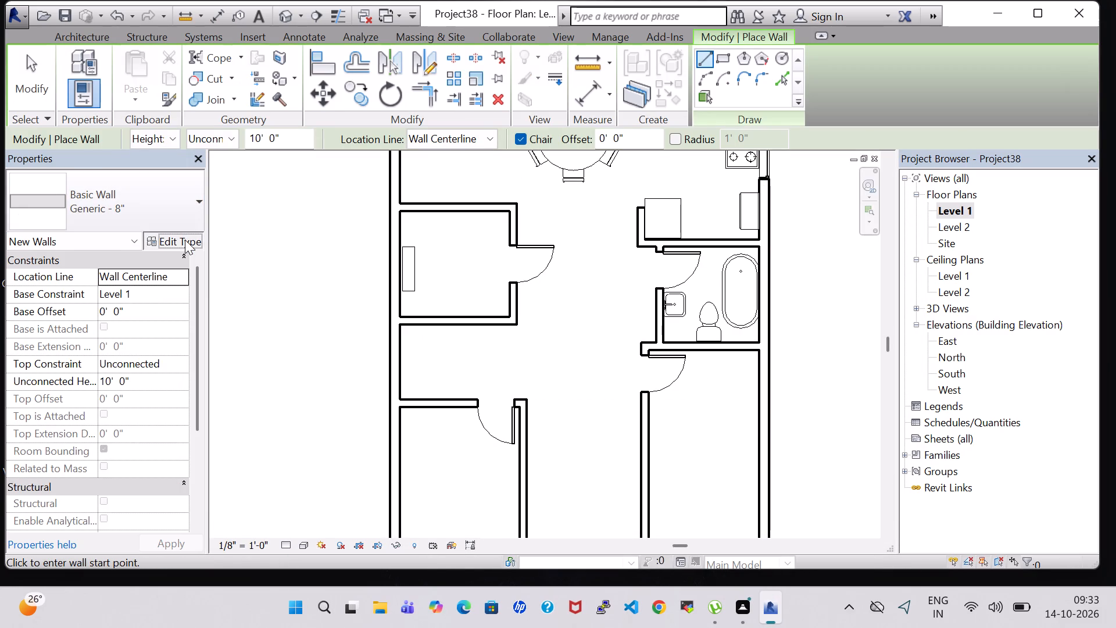
click(935, 263)
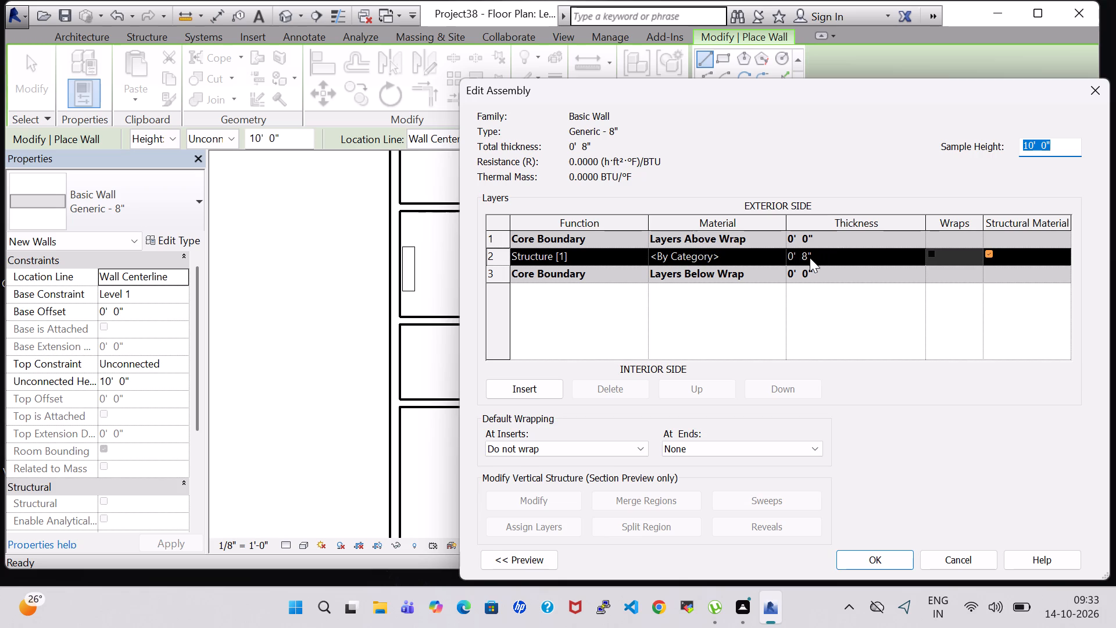
click(810, 258)
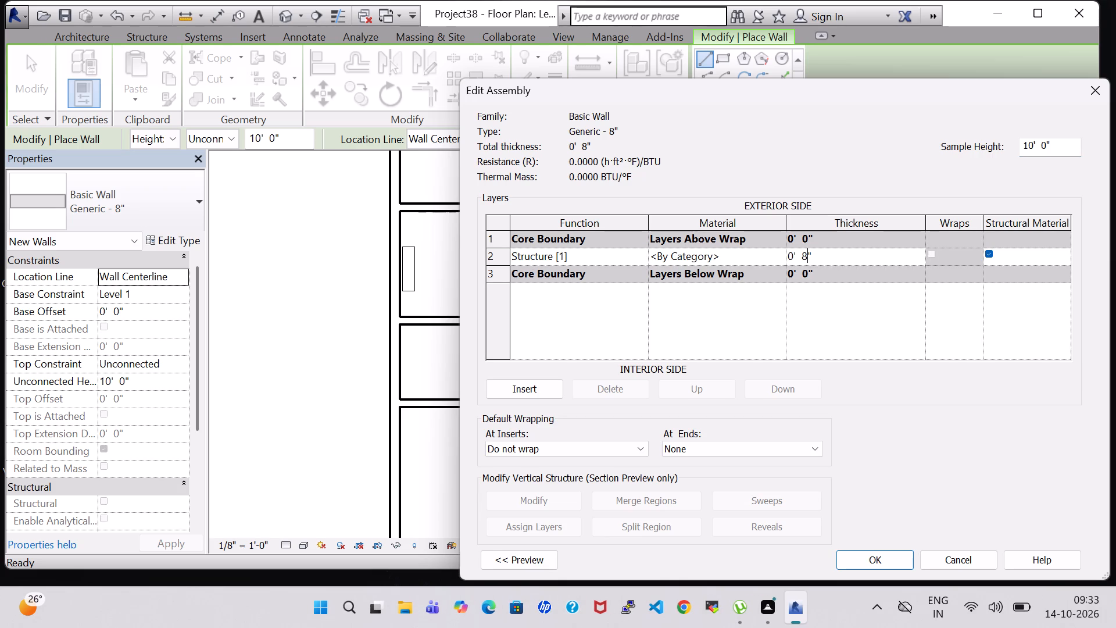
key(BackSpace)
key(3)
key(Return)
click(889, 559)
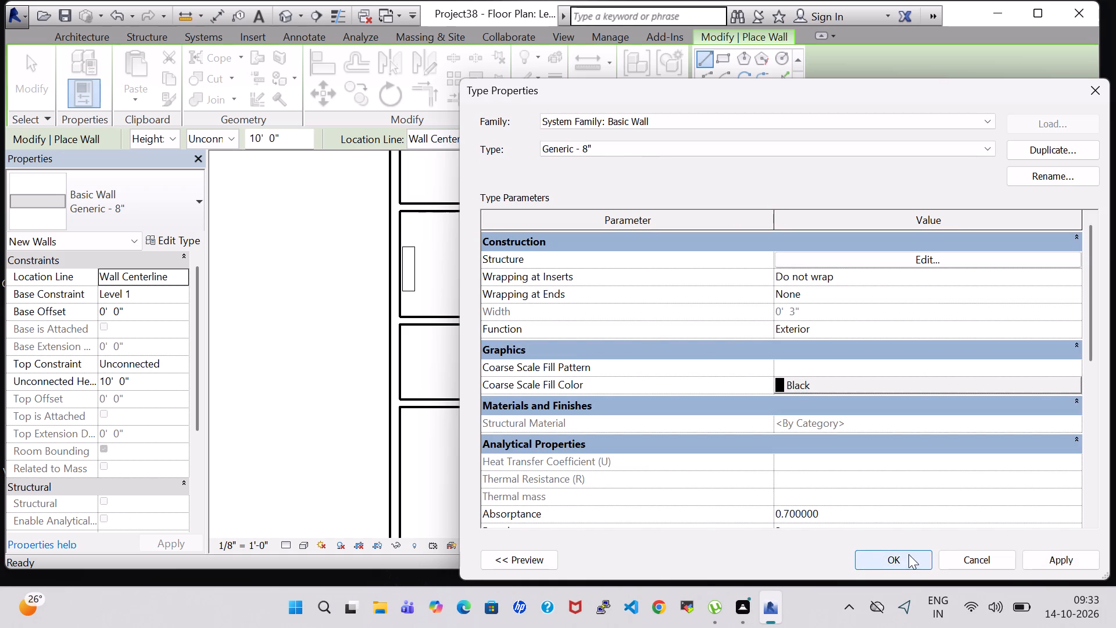
click(897, 566)
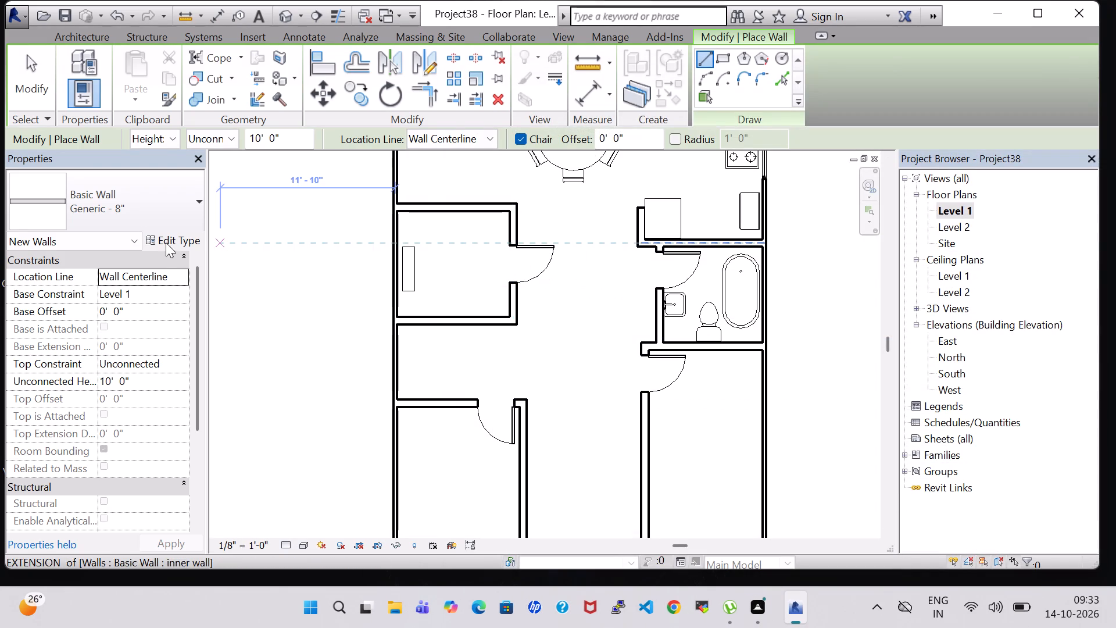
Draw a closed square of Generic - 8" walls, about 2'-5" per side, in the open hall west of the bathroom.
click(151, 210)
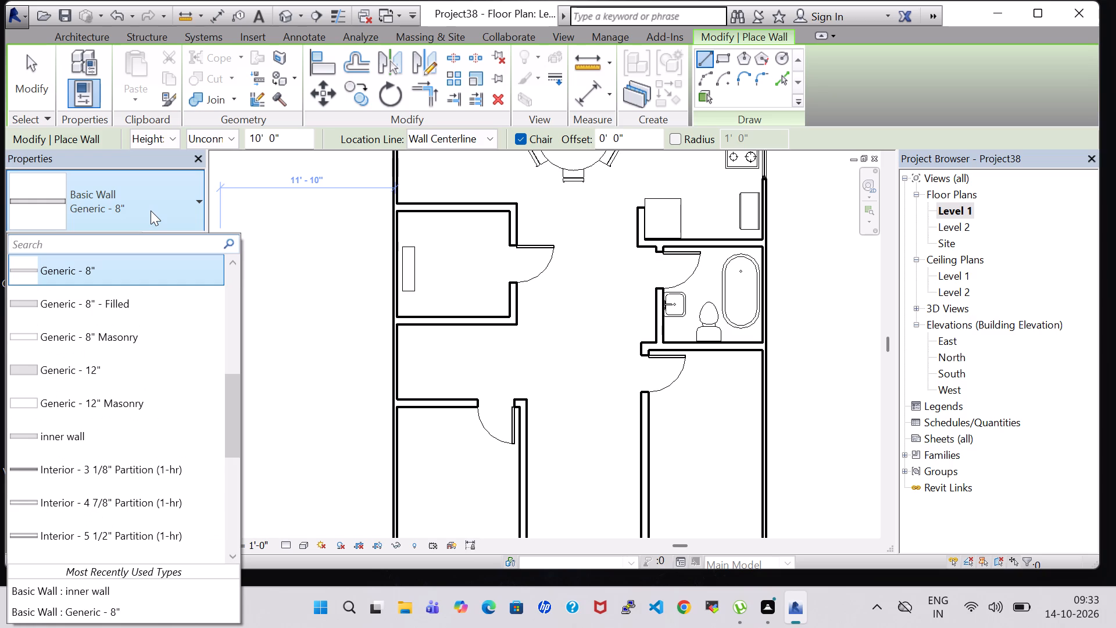
click(561, 311)
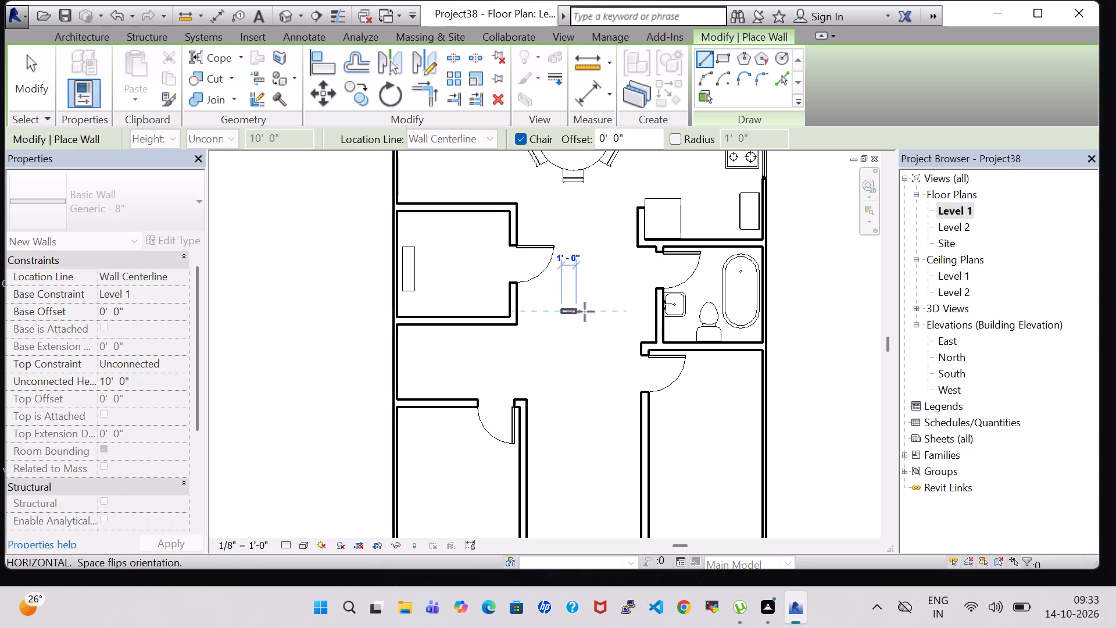
click(598, 312)
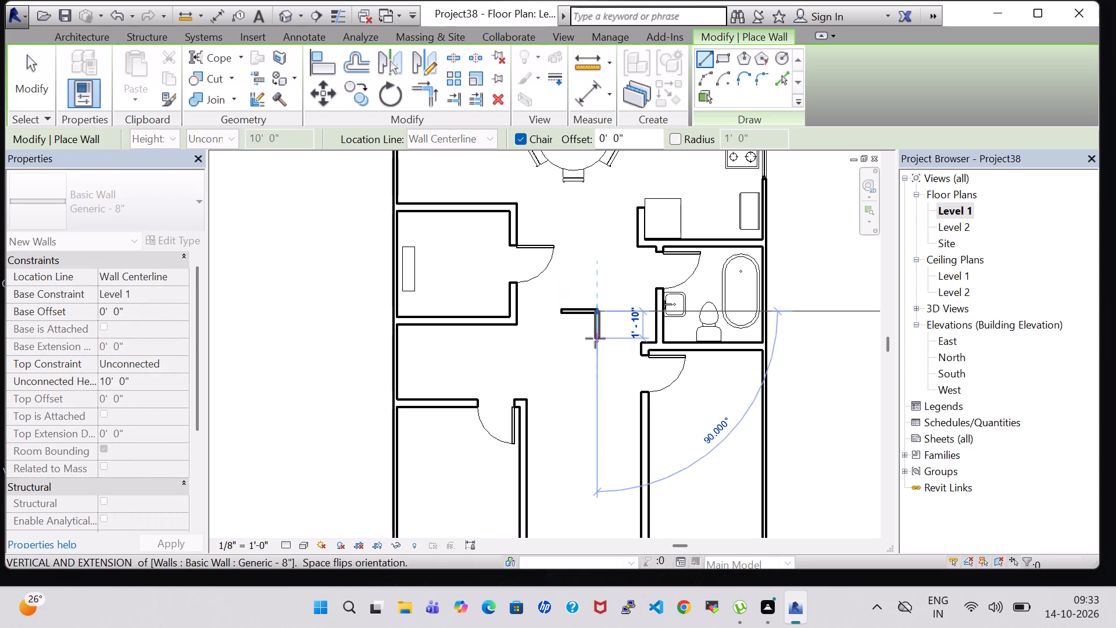
click(595, 351)
click(566, 352)
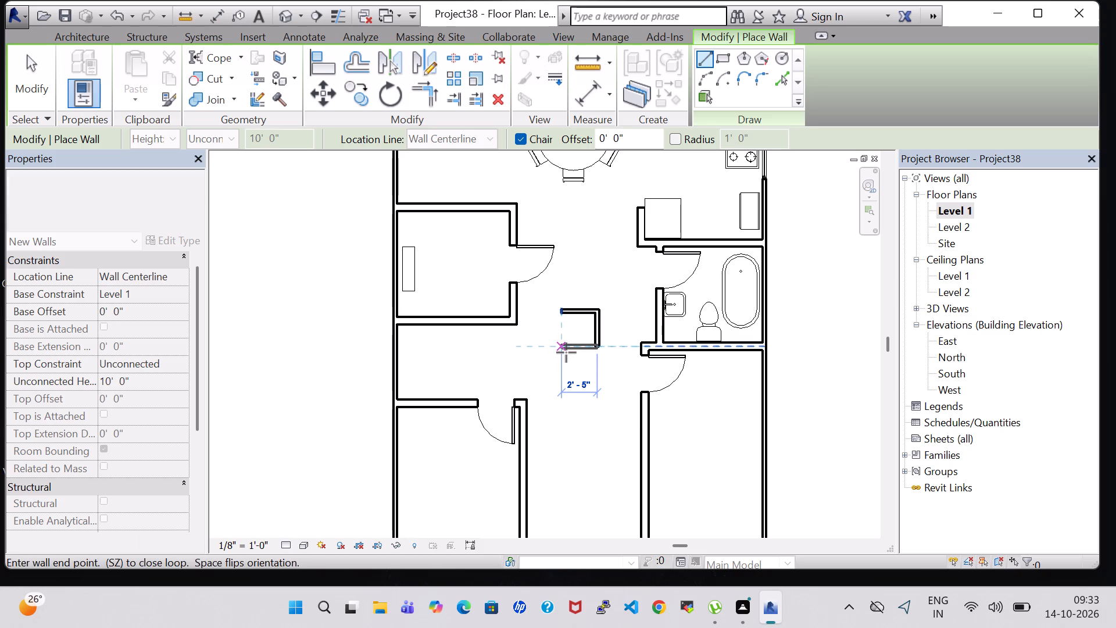
click(561, 319)
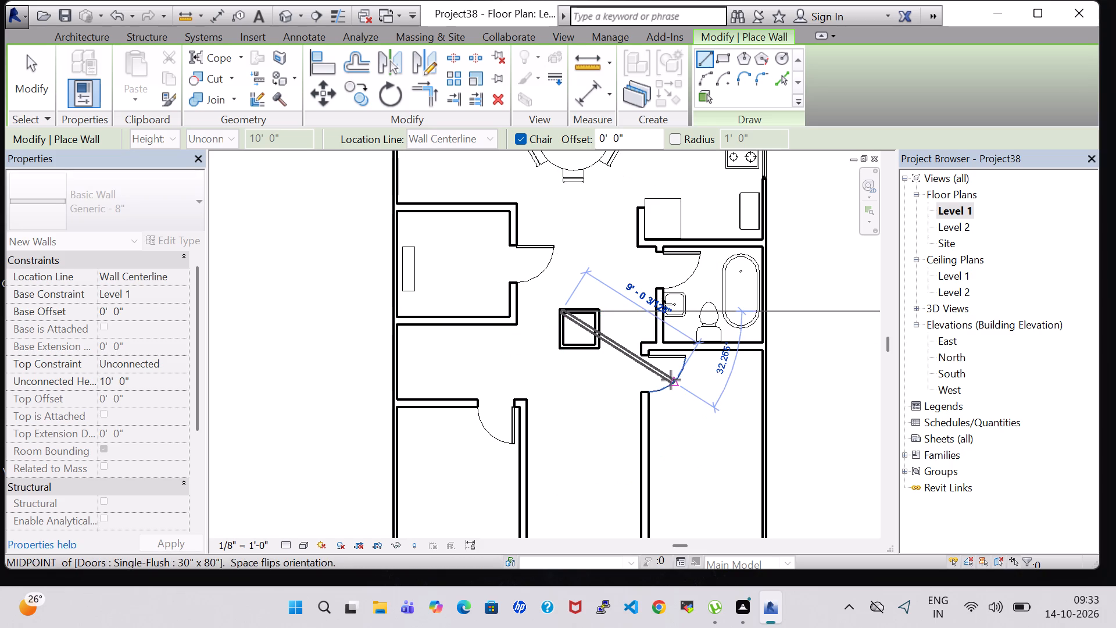
key(Escape)
key(Escape)
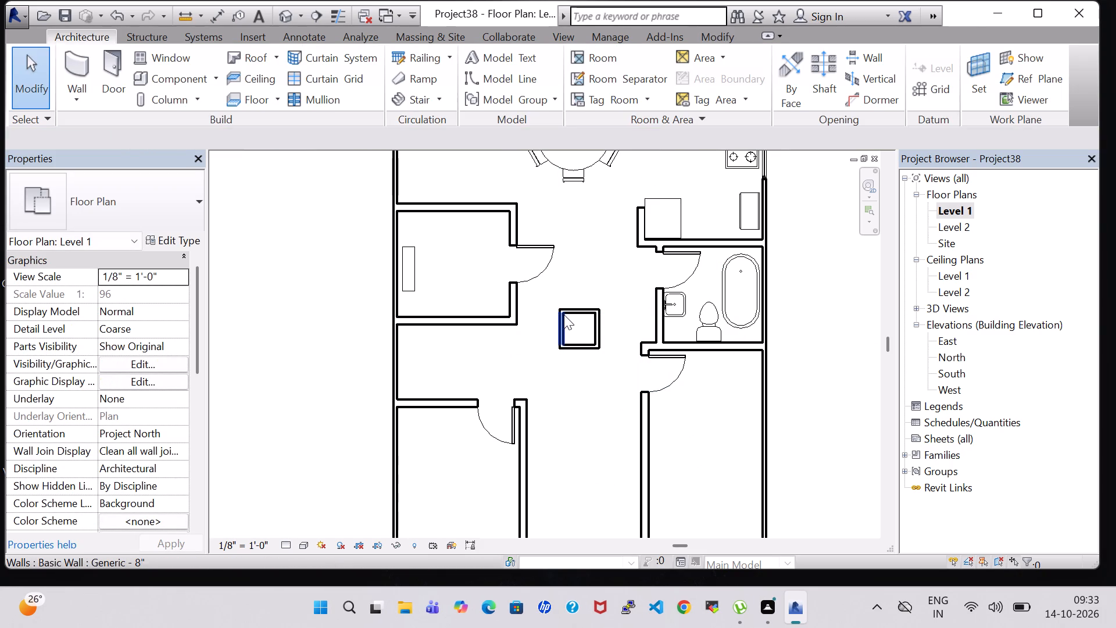
Check the type properties of the small square enclosure's upper wall, and close them without changes.
click(574, 314)
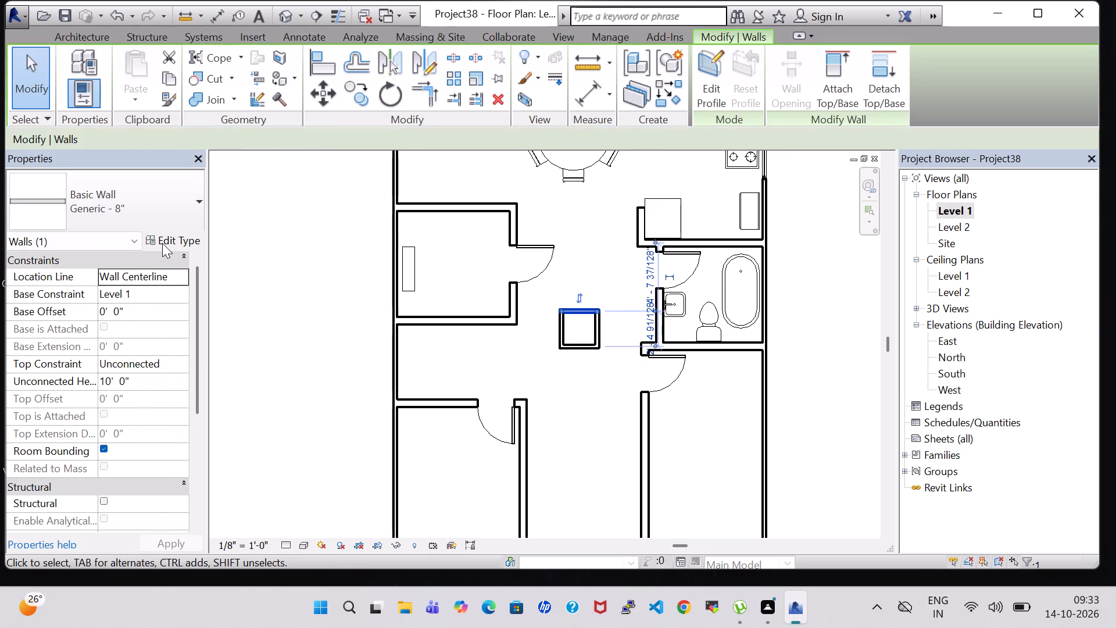
click(162, 243)
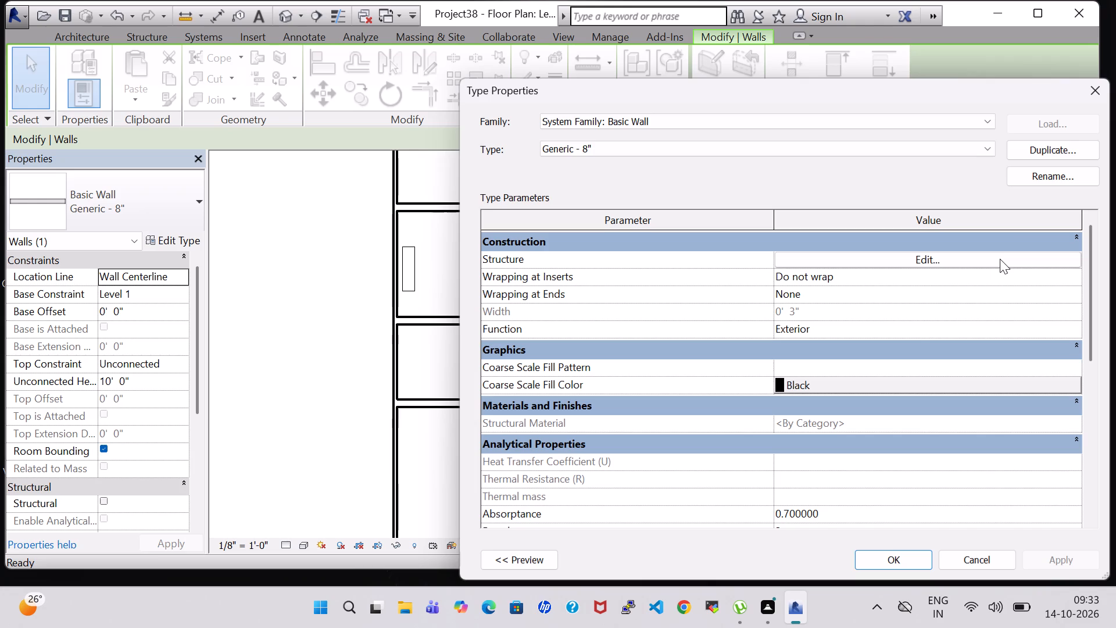
click(1084, 95)
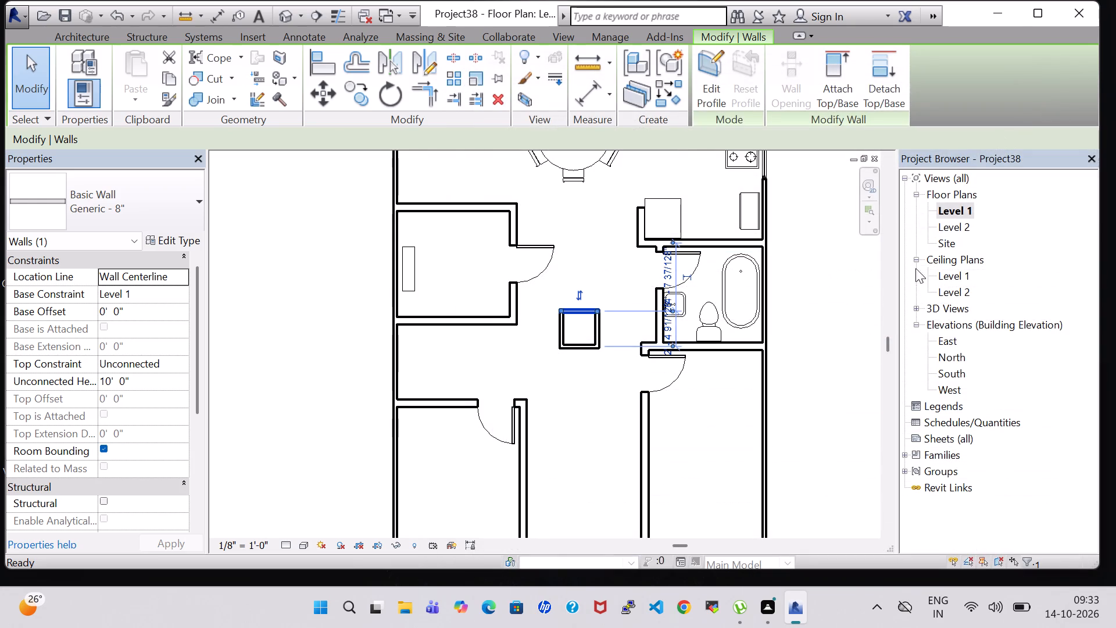
click(814, 304)
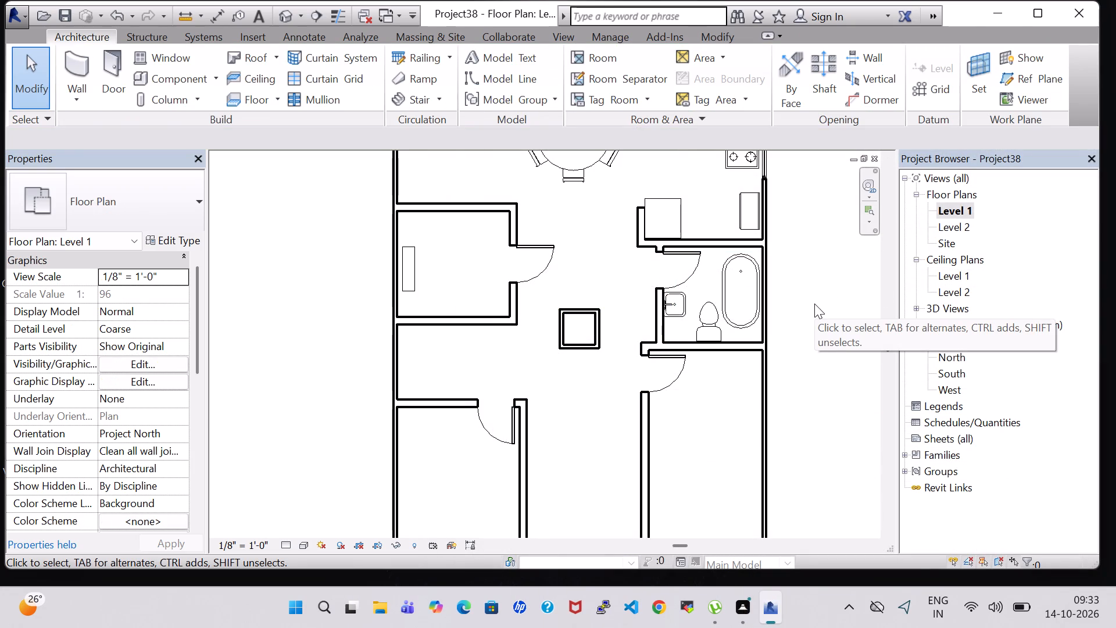
Nudge the enclosure's upper wall down and back up, leaving it slightly above where it was drawn.
click(576, 319)
key(Down)
key(Down)
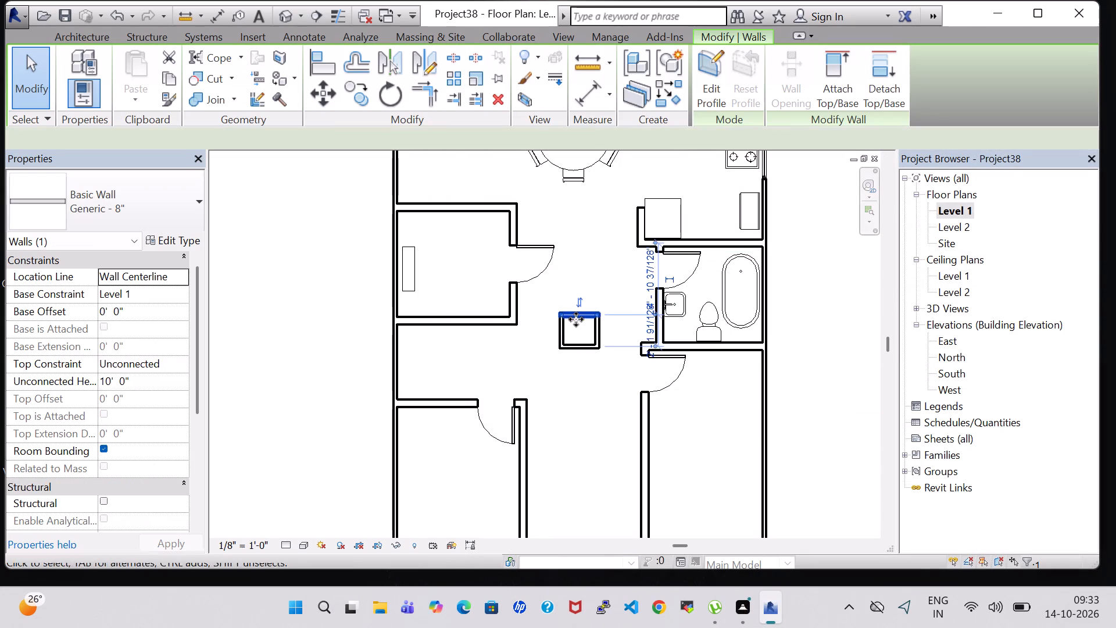
key(Down)
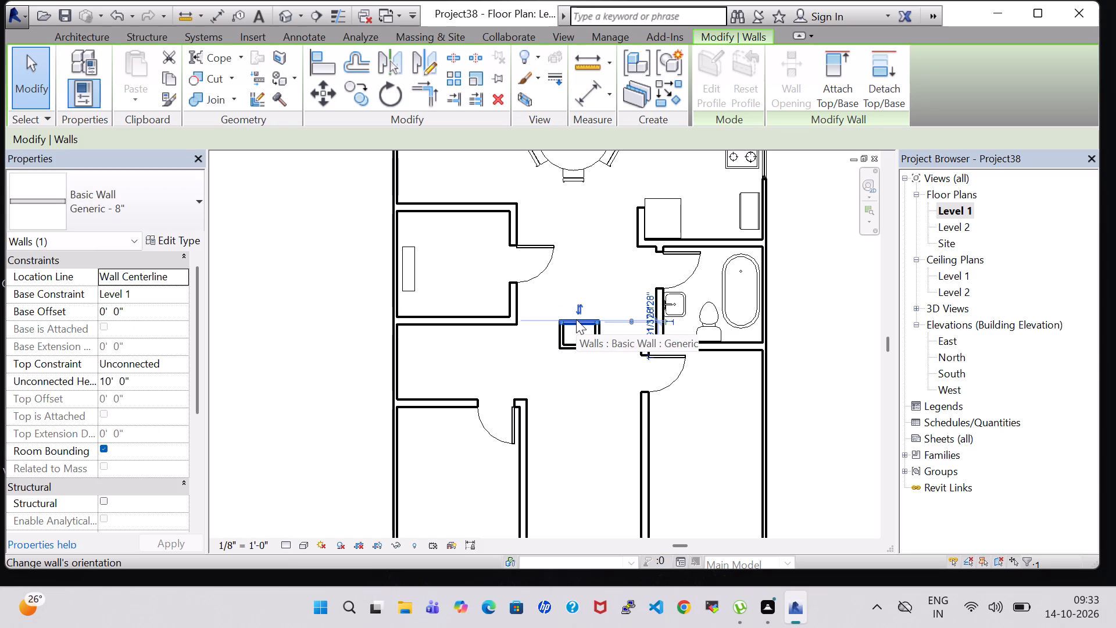
key(Up)
key(Up)
key(Up)
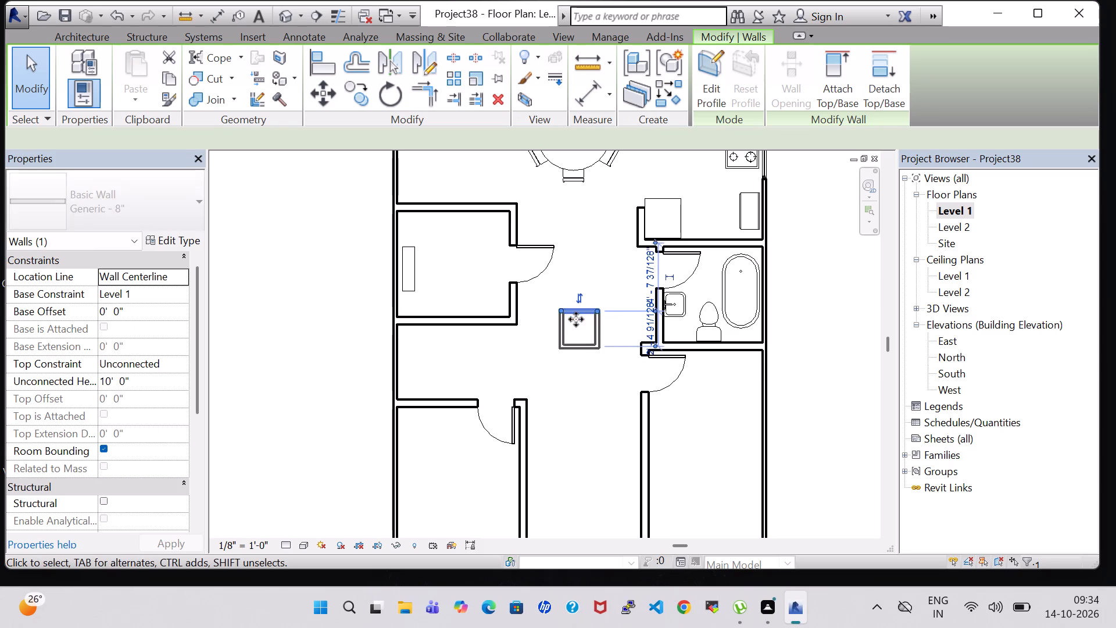
key(Up)
click(585, 365)
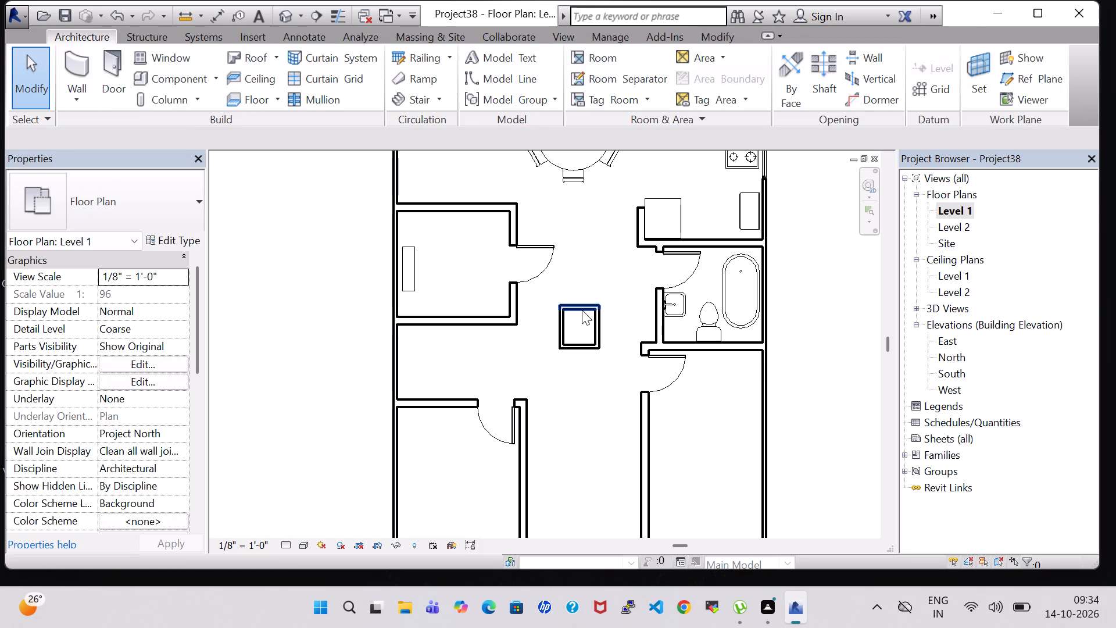
Move all four walls of the small enclosure together down the hall, level with the lower-left room's door.
click(563, 390)
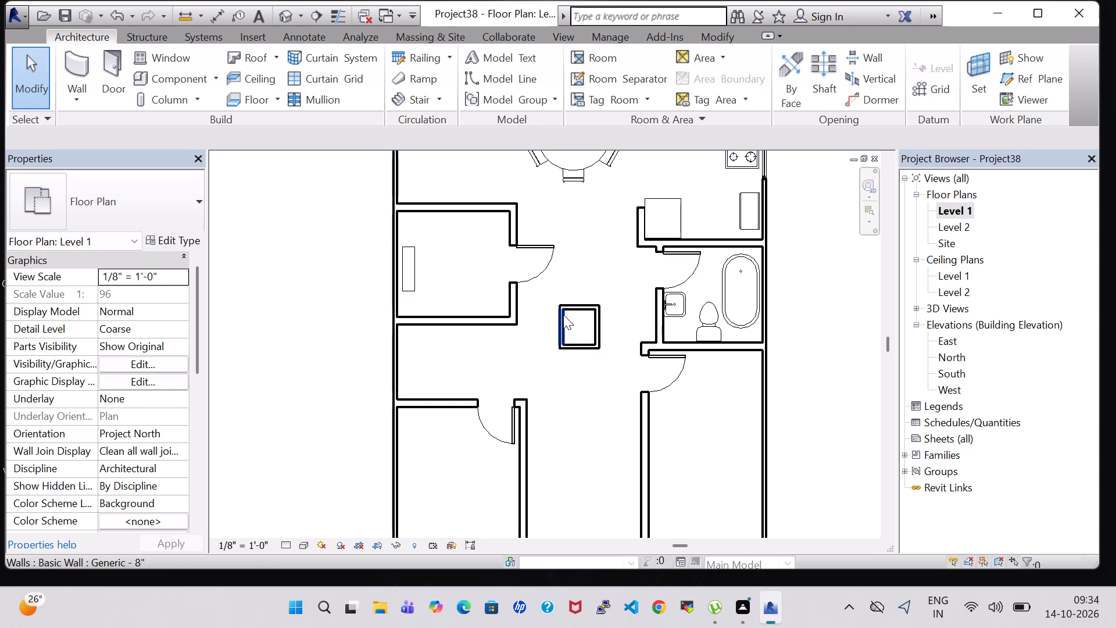
click(563, 315)
click(577, 311)
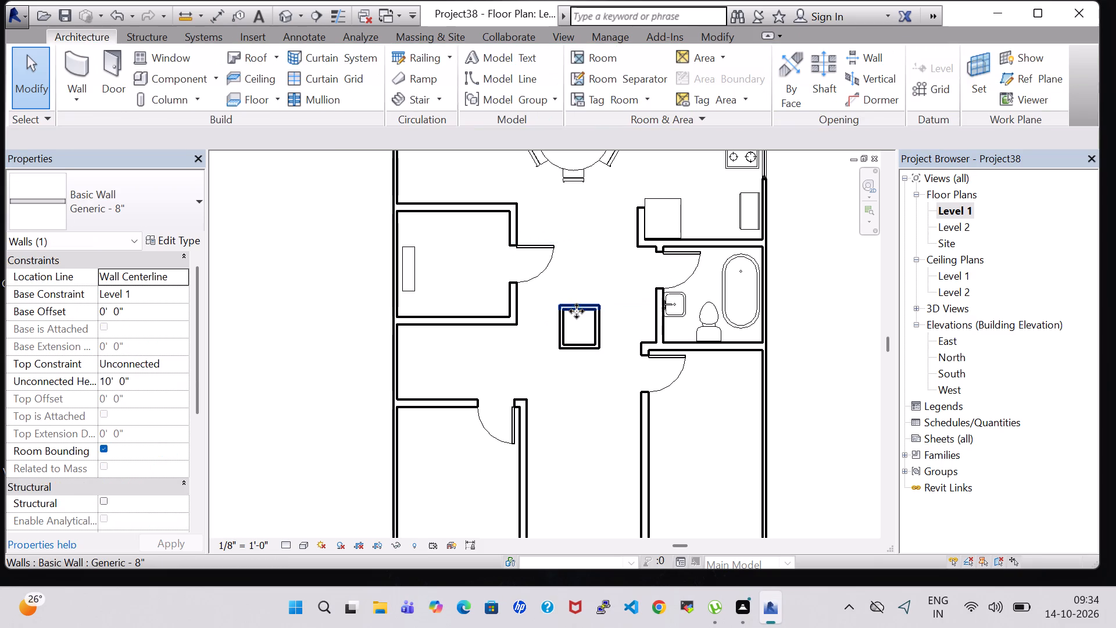
ctrl+click(593, 324)
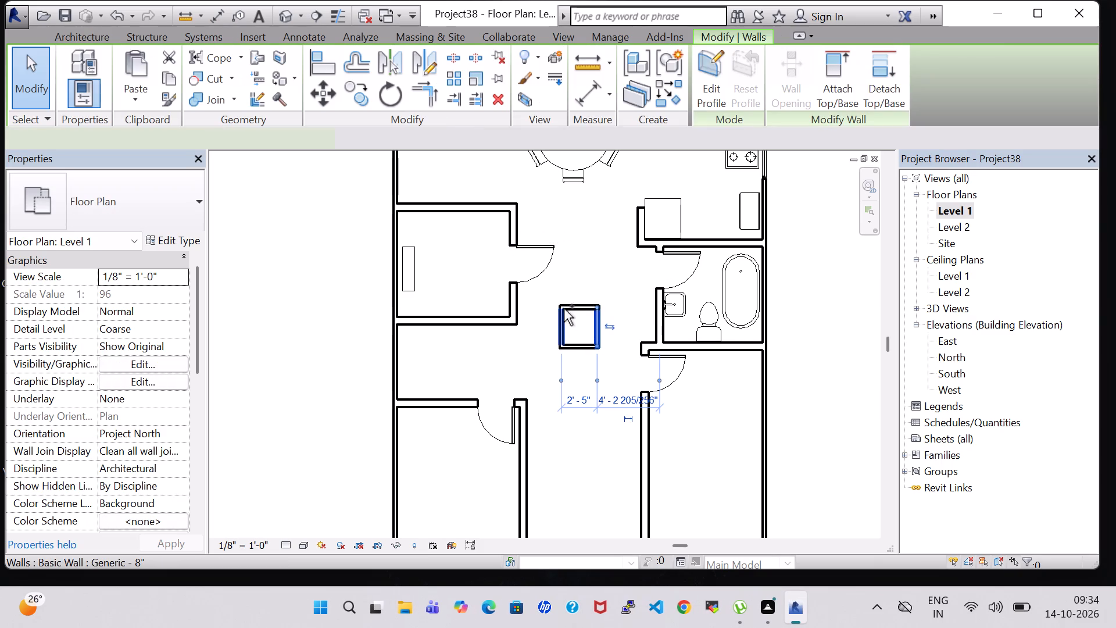
ctrl+click(564, 308)
ctrl+click(578, 308)
ctrl+click(586, 344)
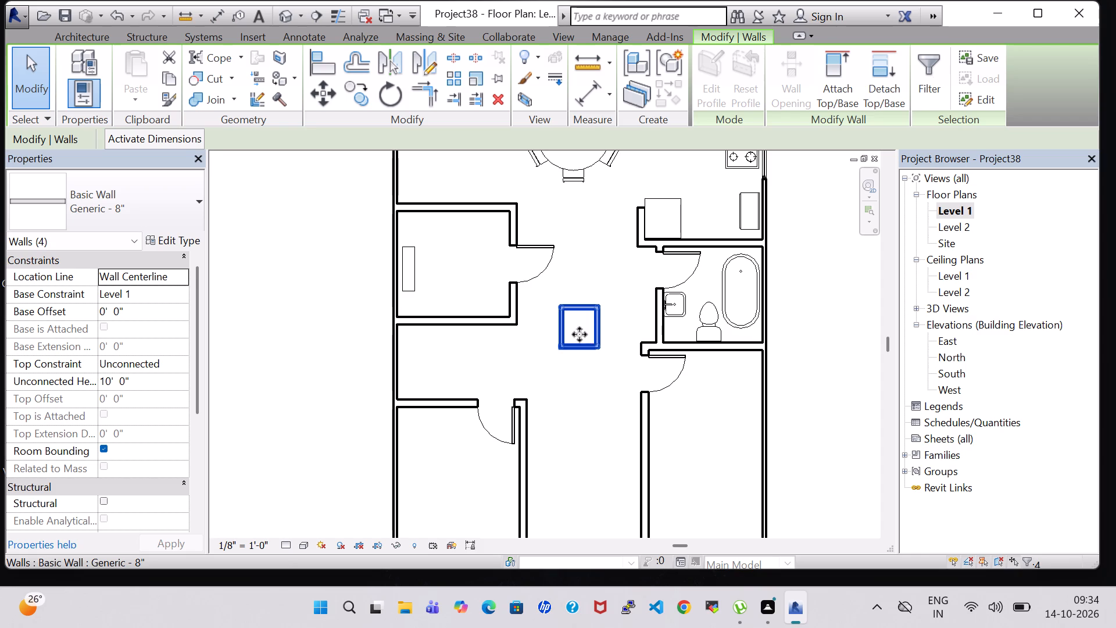
click(325, 90)
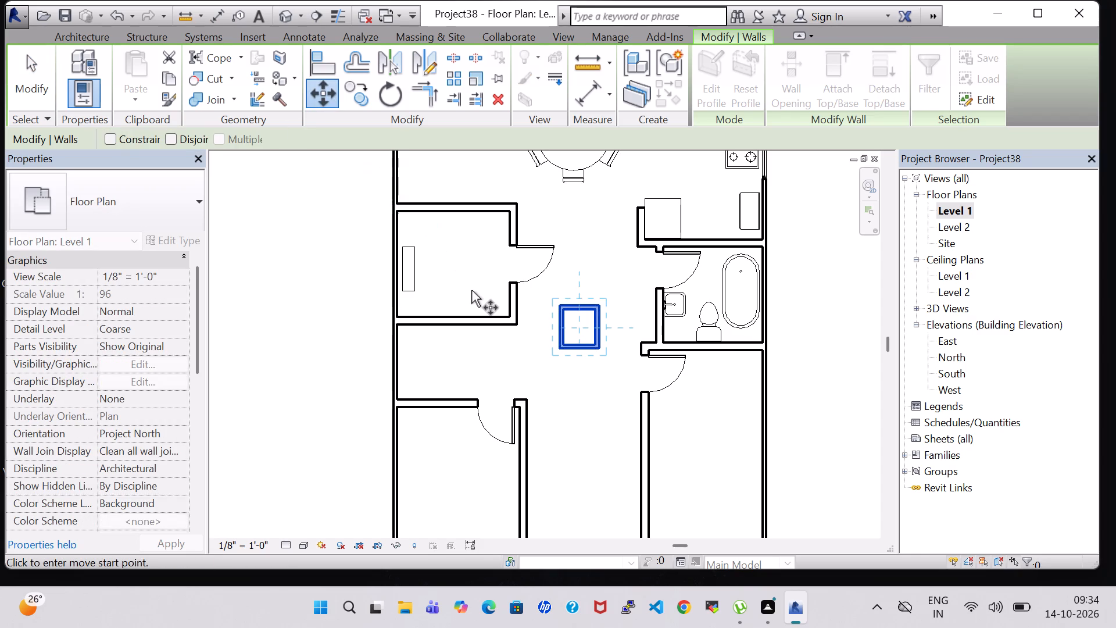
key(Down)
key(Down)
key(Down)
key(Down)
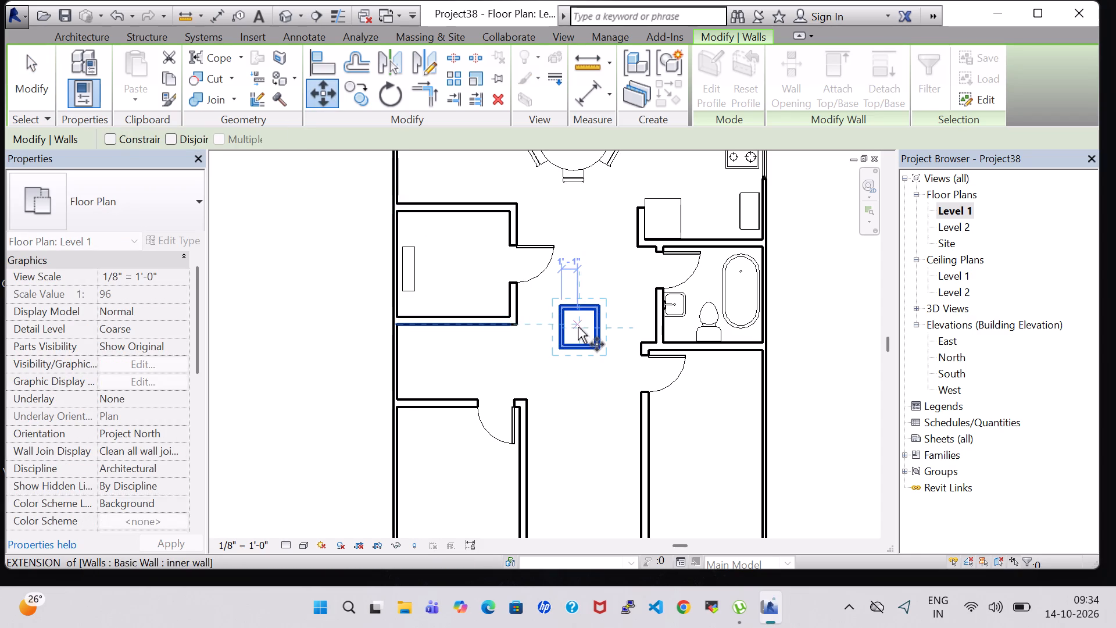
click(578, 330)
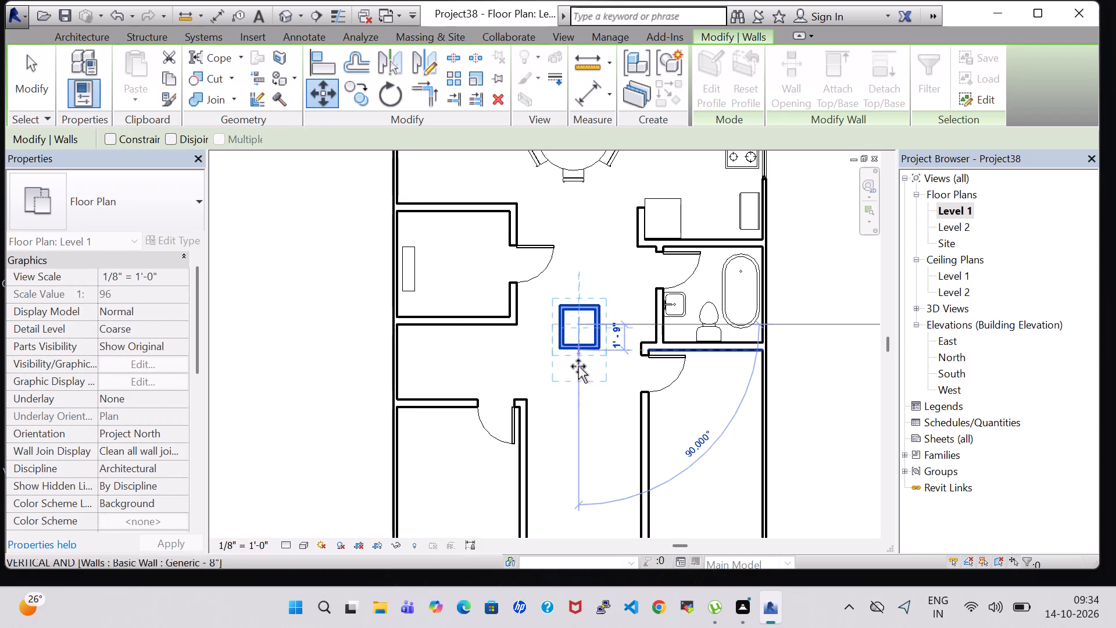
click(575, 401)
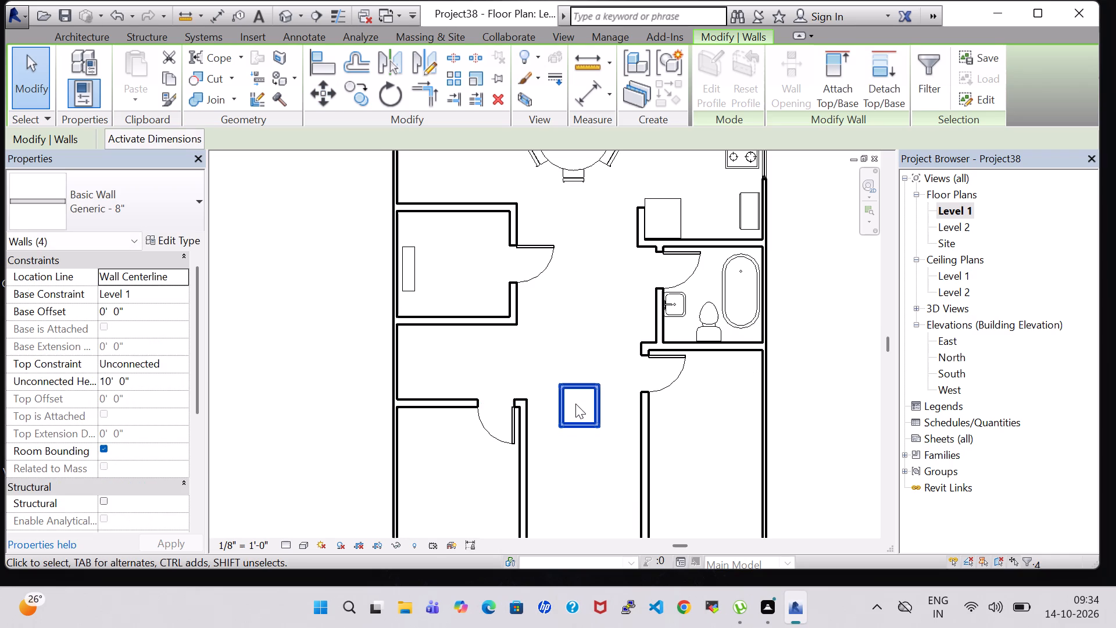
click(785, 359)
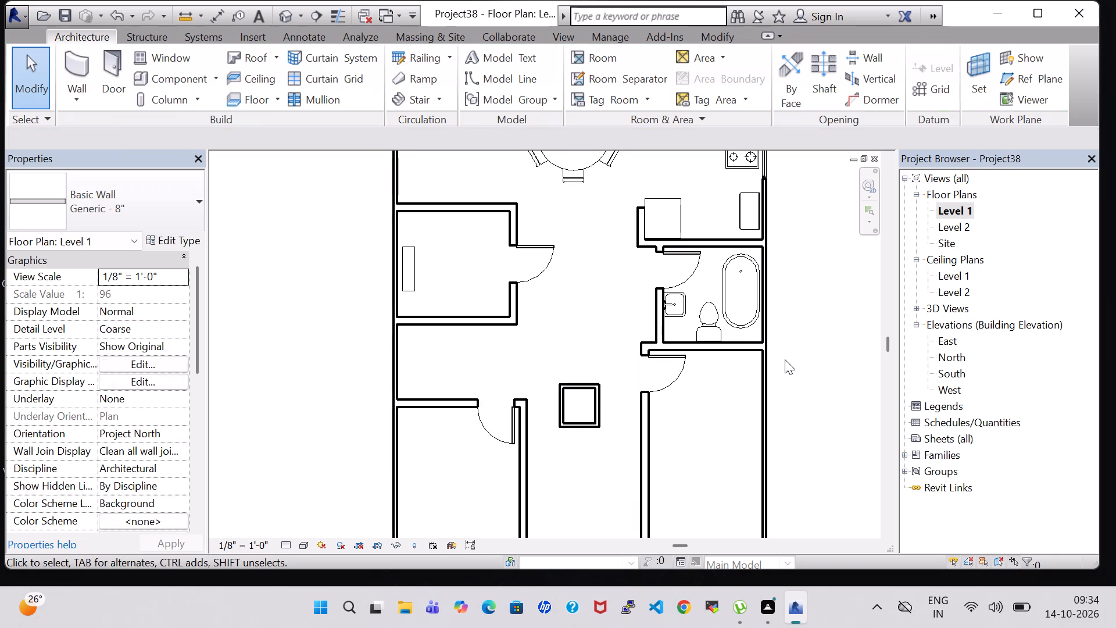
Nudge the enclosure's upper wall and its lower wall three increments upward each.
scroll(778, 379, down, 2)
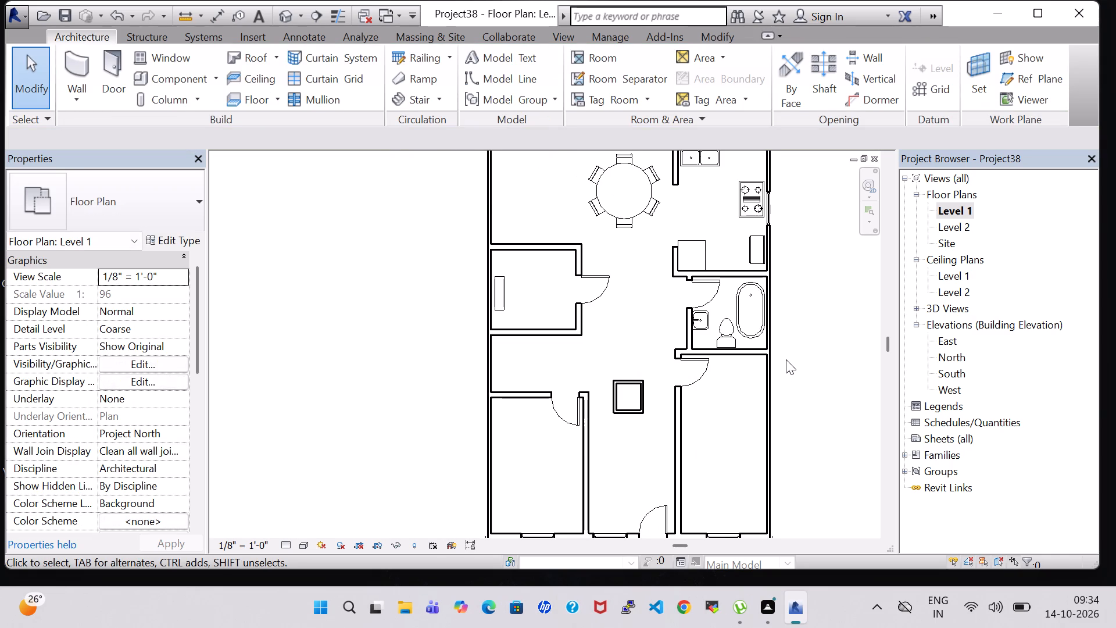
middle_drag(786, 359, 791, 305)
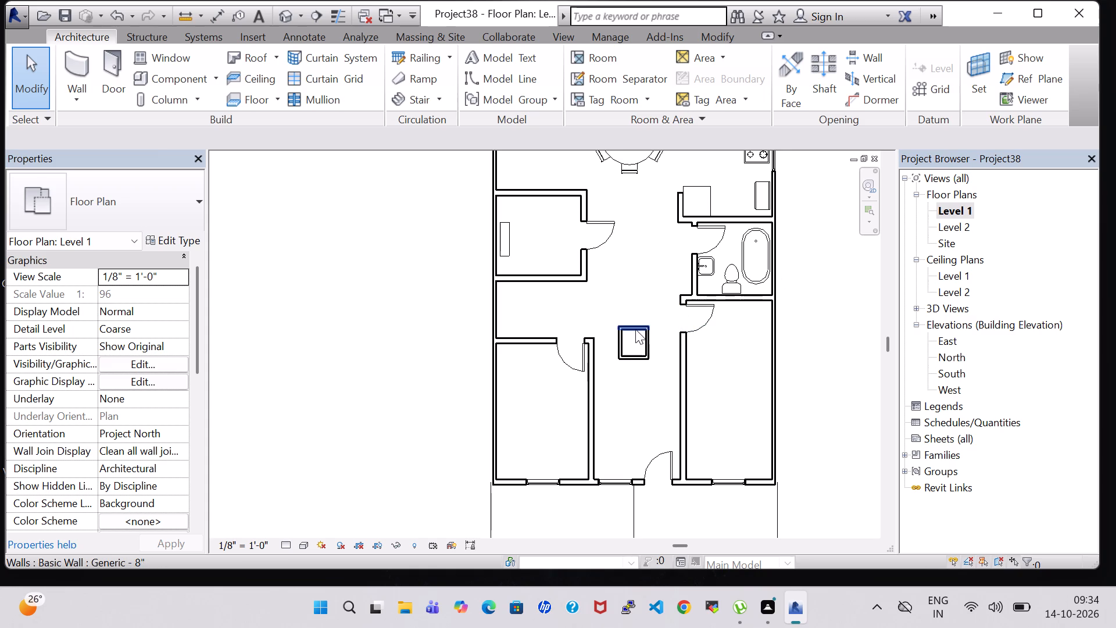
click(635, 329)
key(Up)
key(Up)
key(Up)
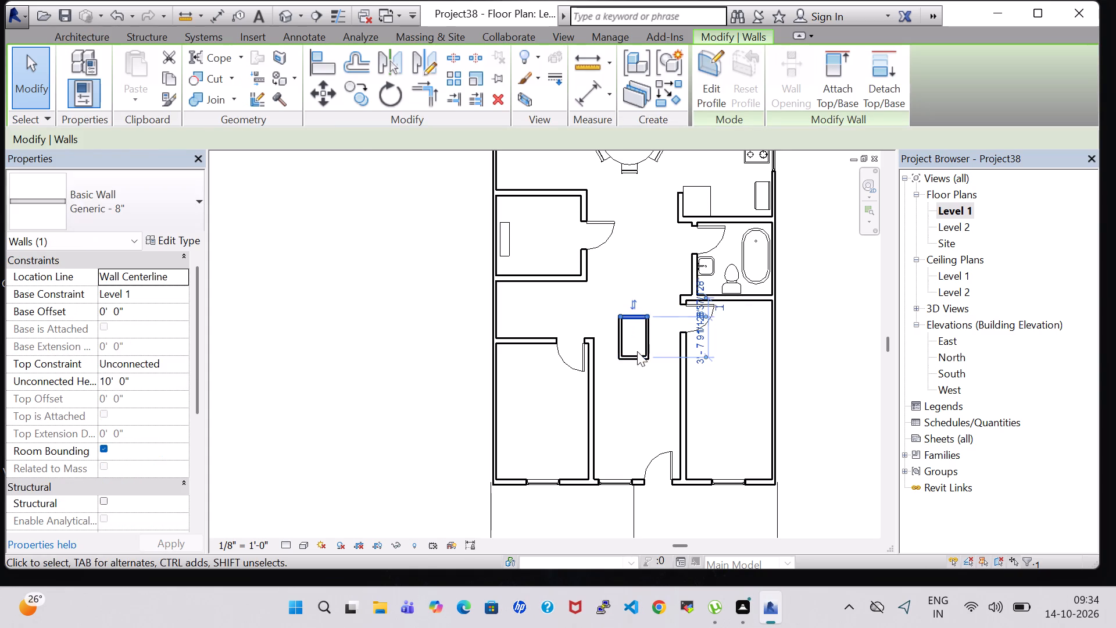
click(637, 358)
key(Up)
key(Up)
key(Up)
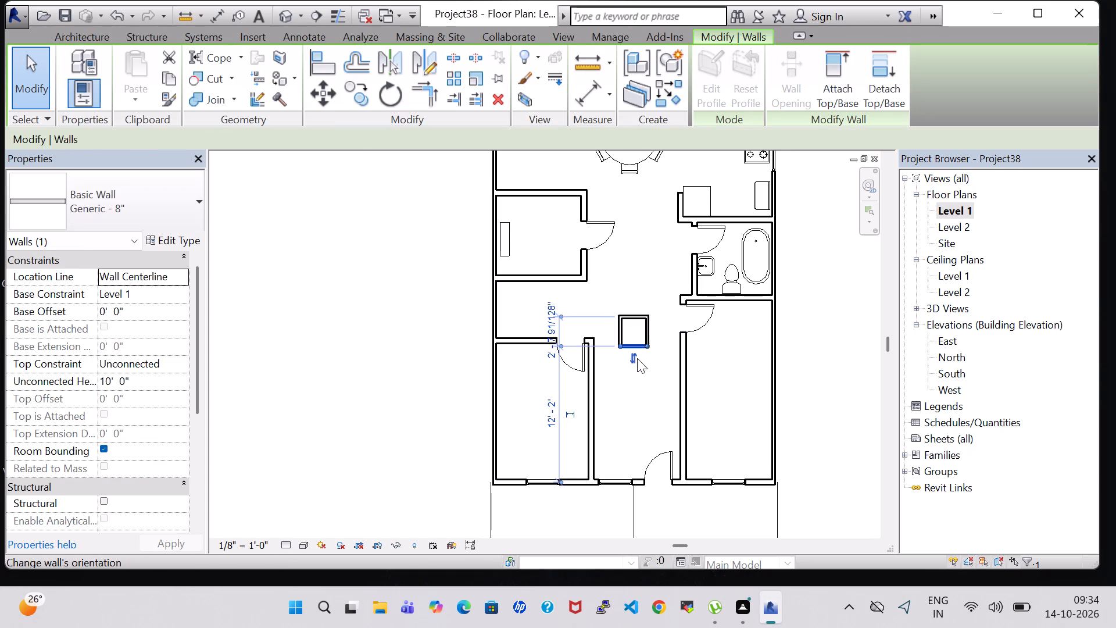
key(Right)
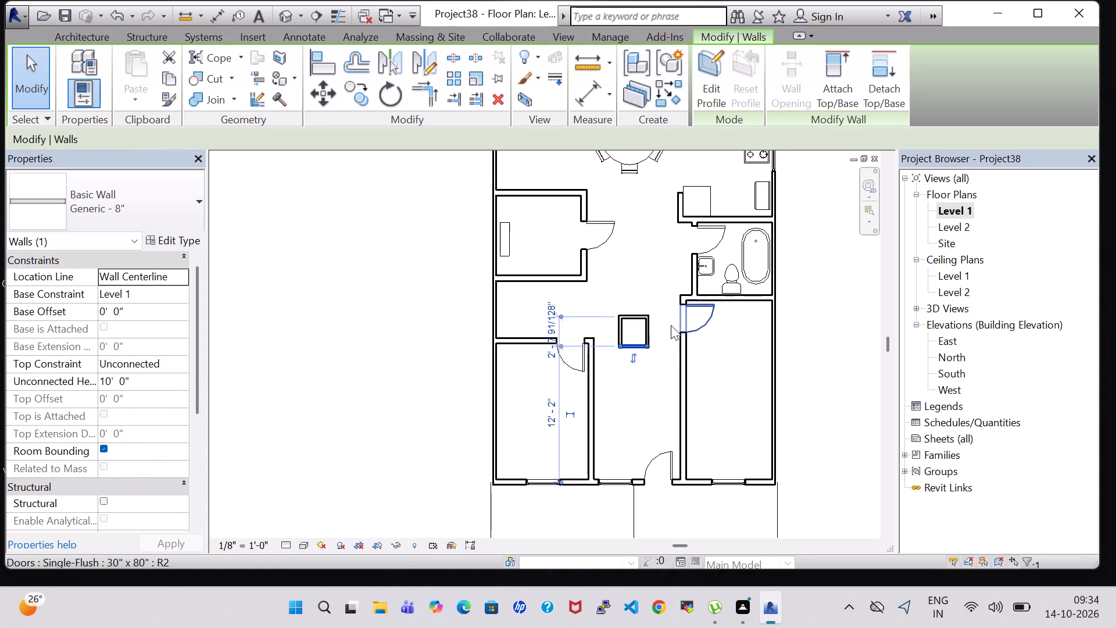
click(623, 258)
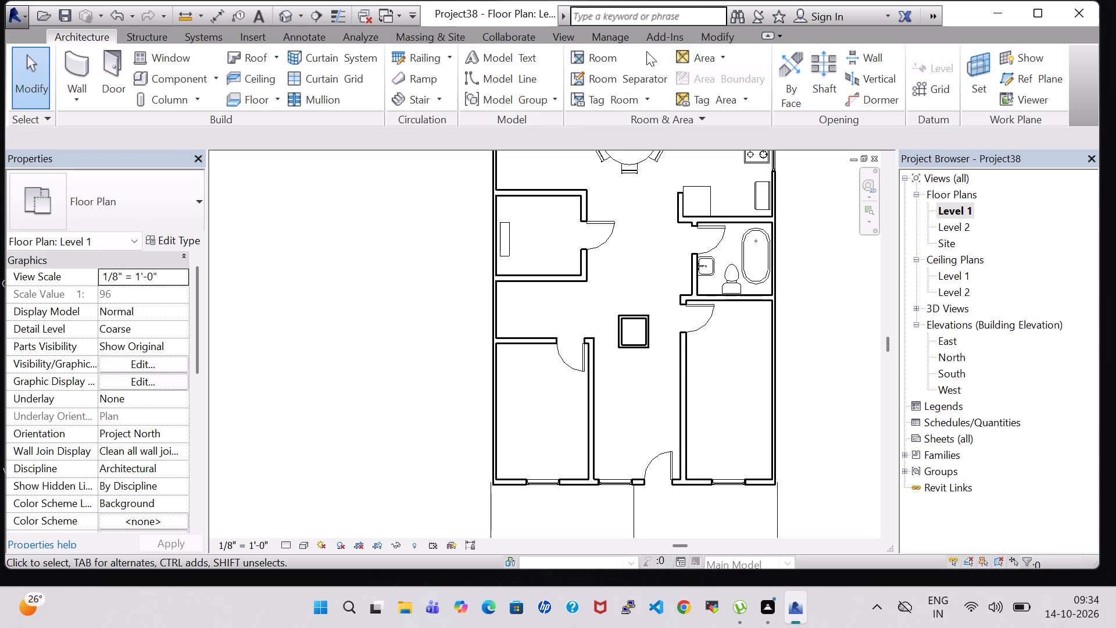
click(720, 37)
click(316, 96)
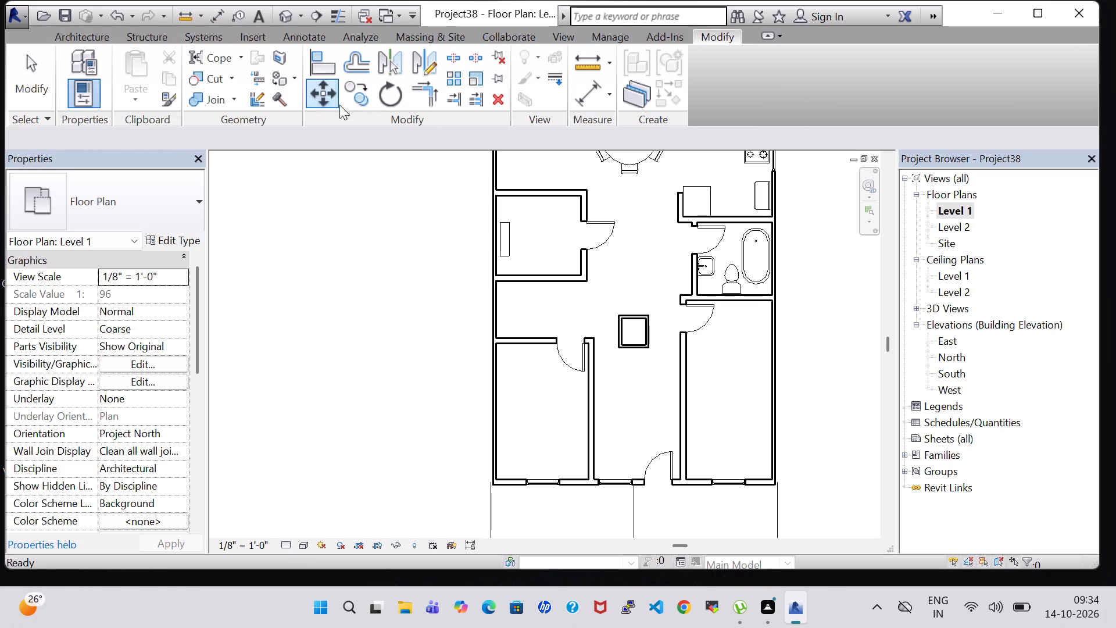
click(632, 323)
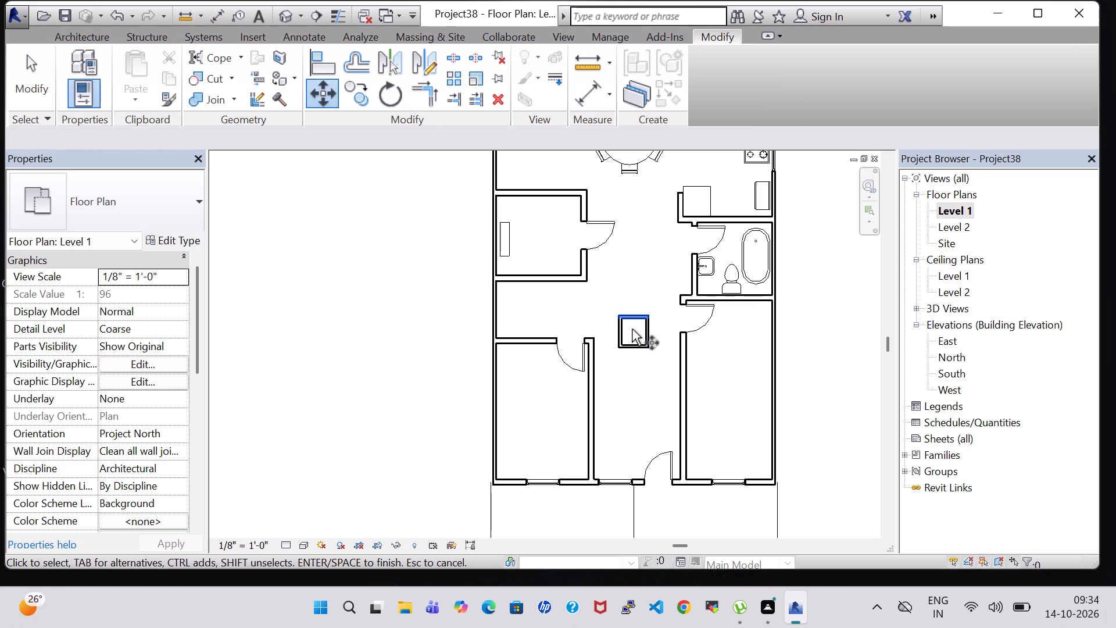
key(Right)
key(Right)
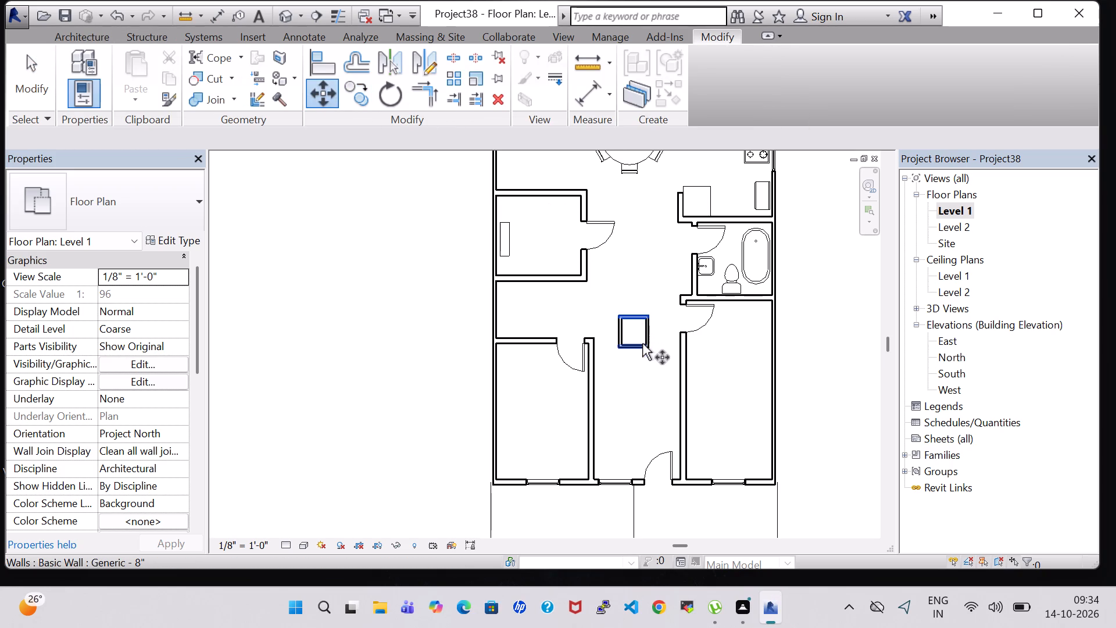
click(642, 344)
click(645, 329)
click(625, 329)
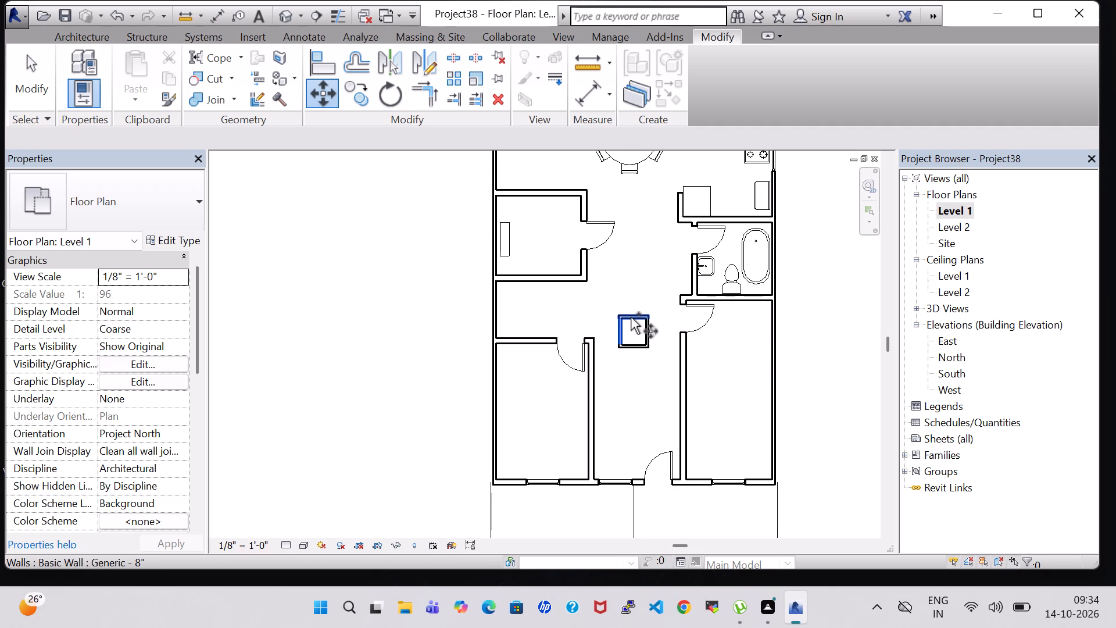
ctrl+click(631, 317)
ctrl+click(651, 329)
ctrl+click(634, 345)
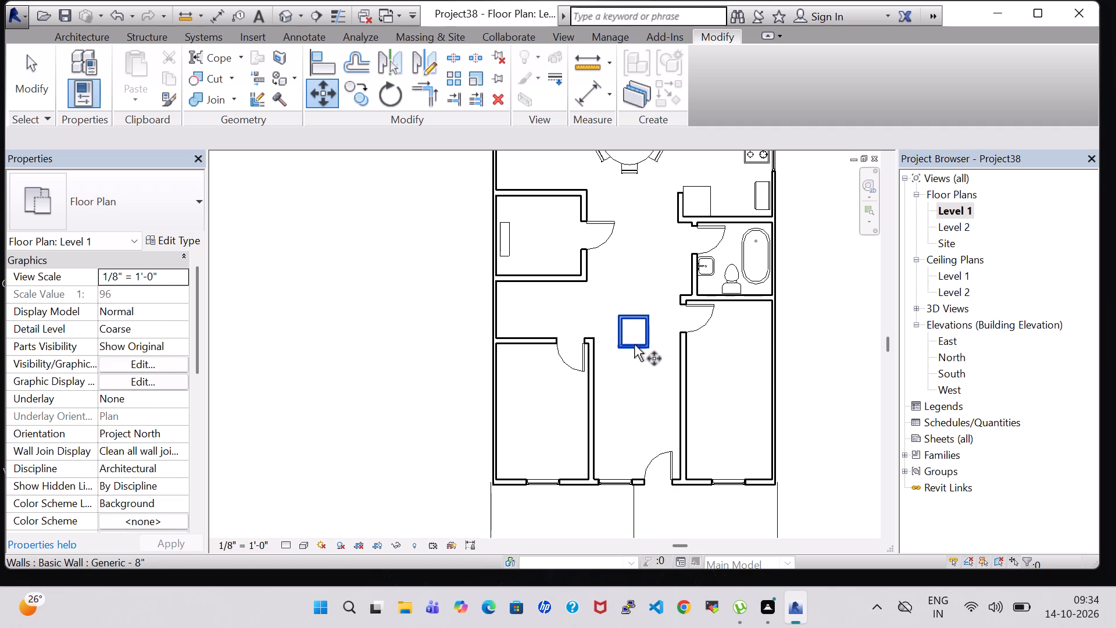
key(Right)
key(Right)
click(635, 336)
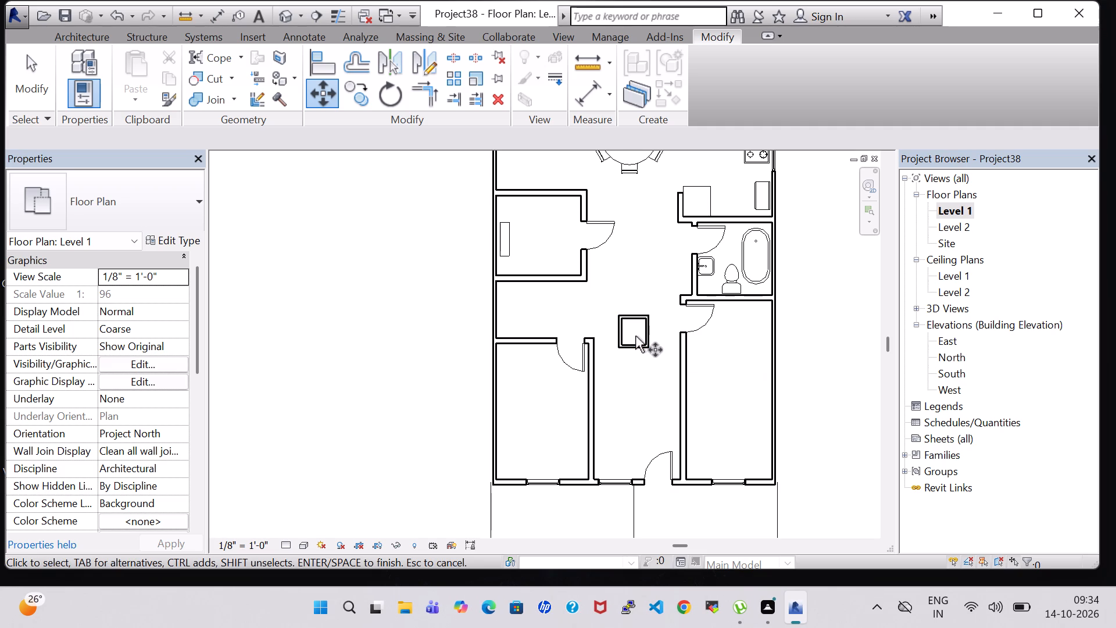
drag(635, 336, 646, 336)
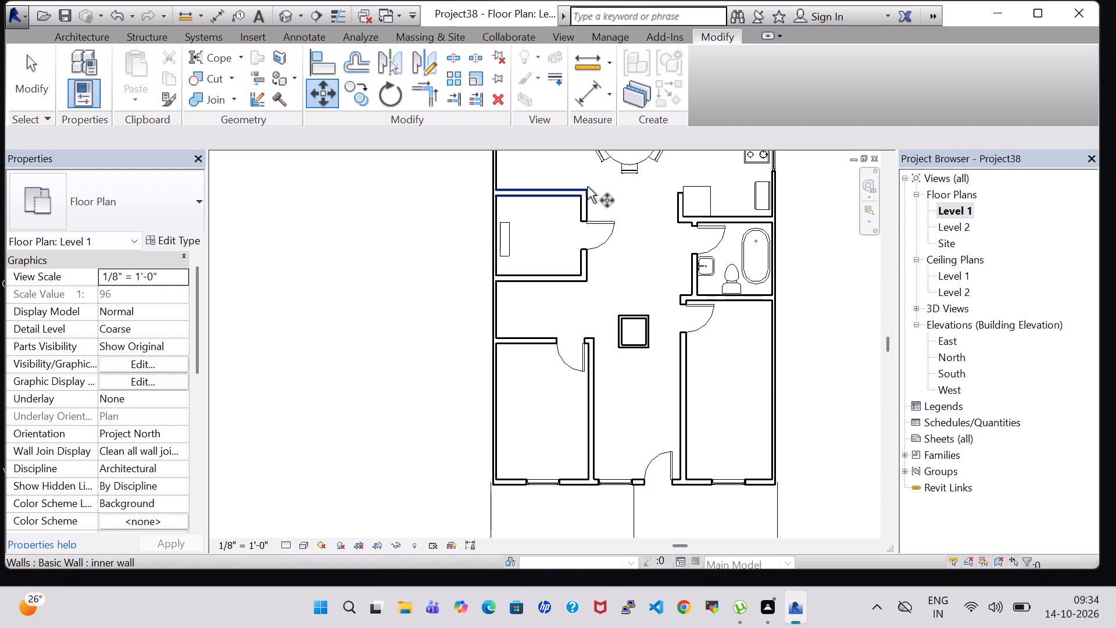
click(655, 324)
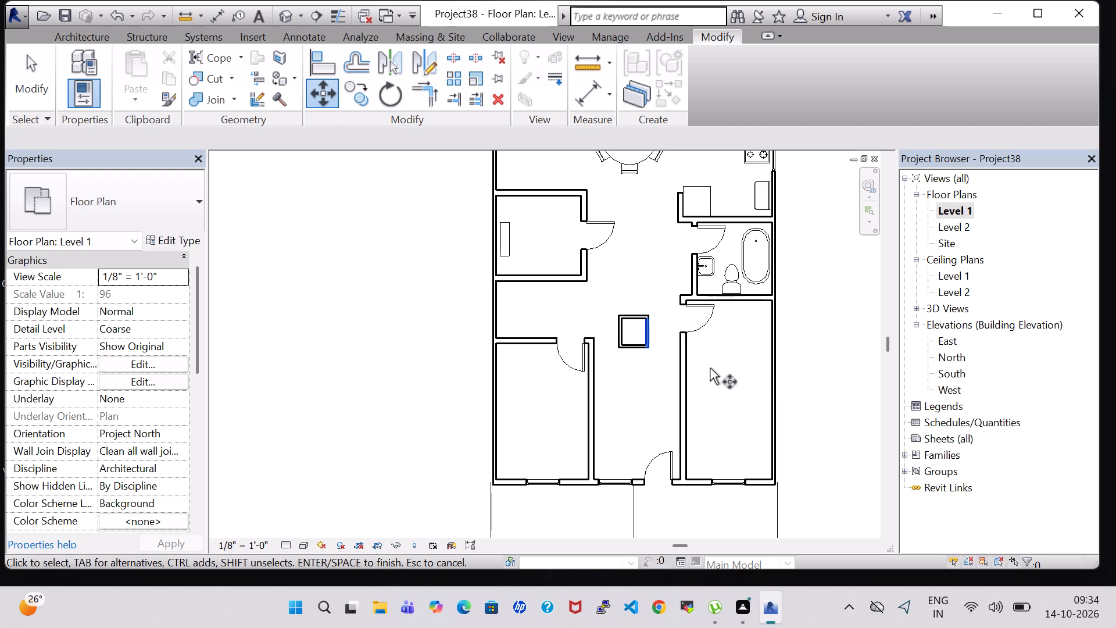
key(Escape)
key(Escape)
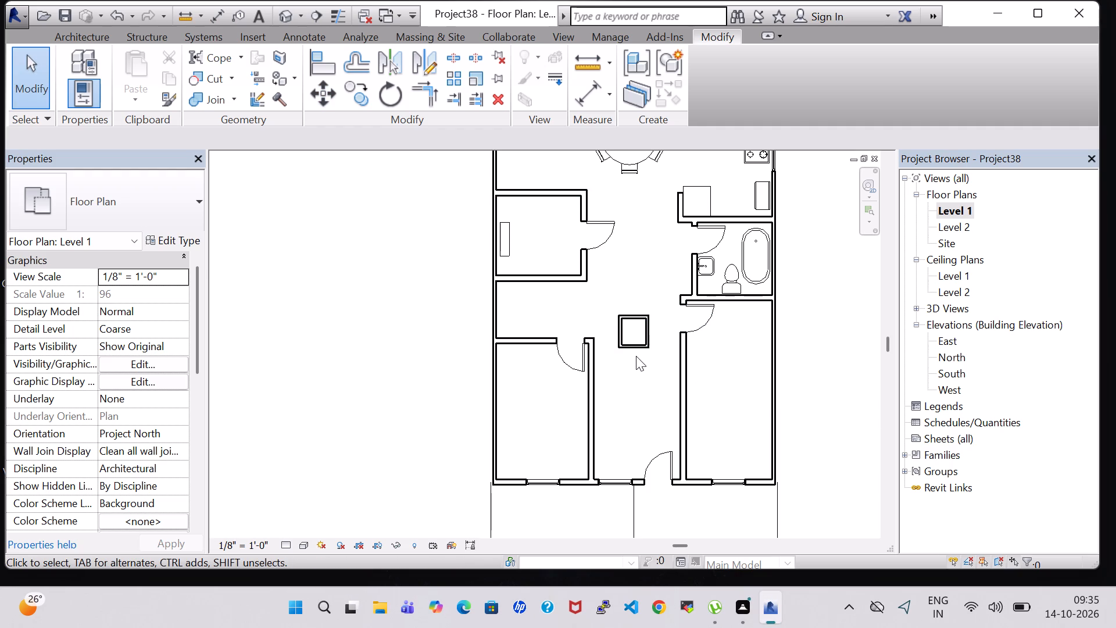
Start placing a component on the Level 1 floor plan.
scroll(636, 356, down, 1)
middle_drag(624, 447, 635, 379)
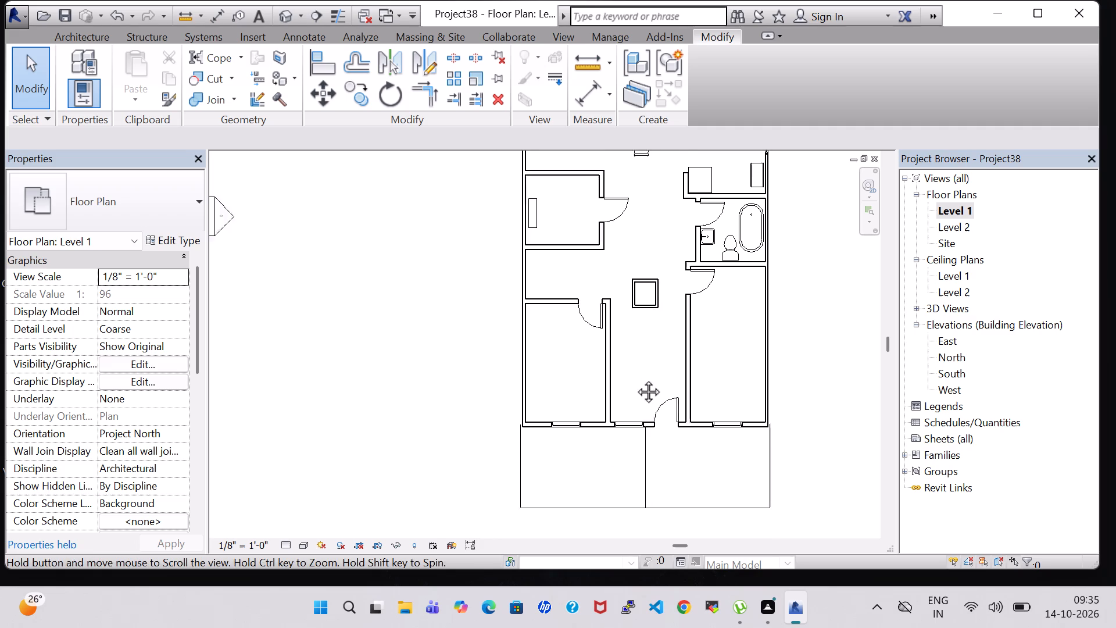
middle_drag(635, 379, 635, 375)
scroll(665, 291, down, 1)
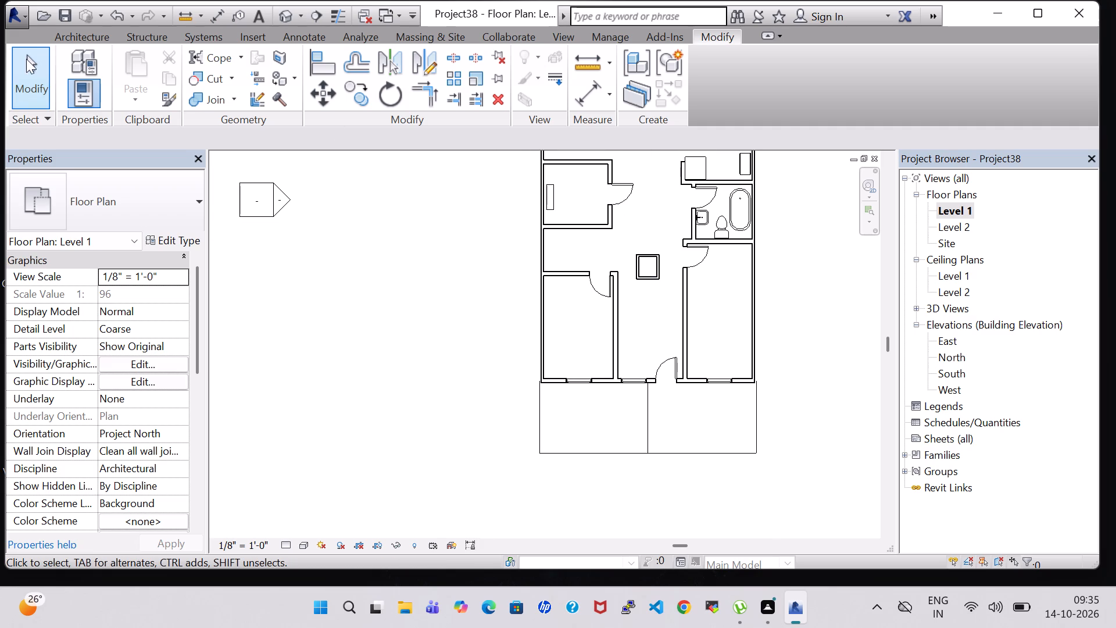
click(79, 32)
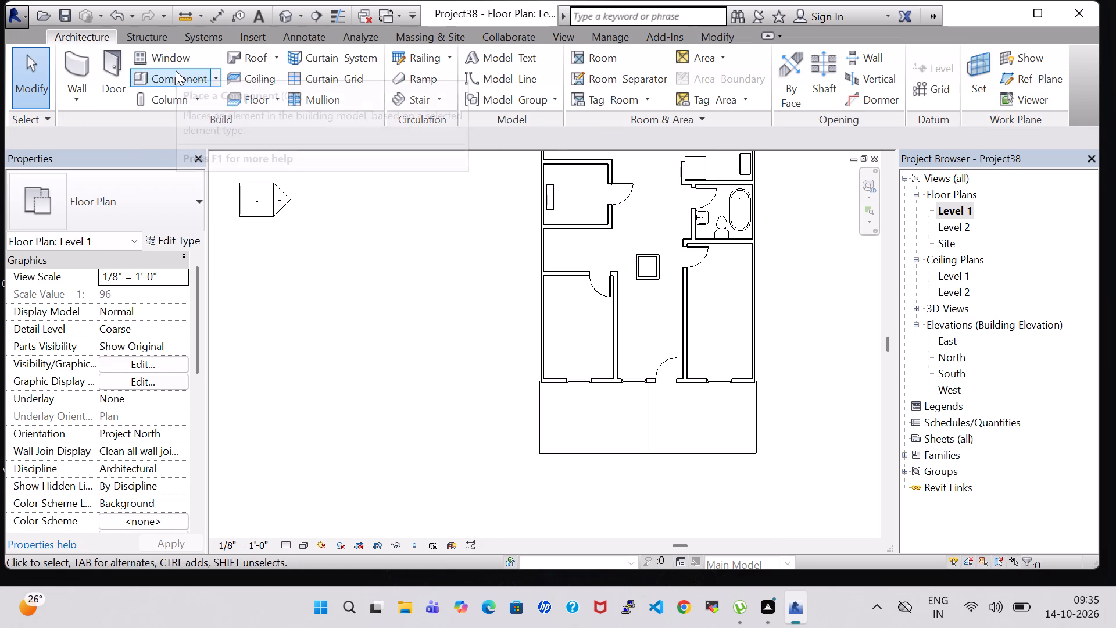
click(176, 70)
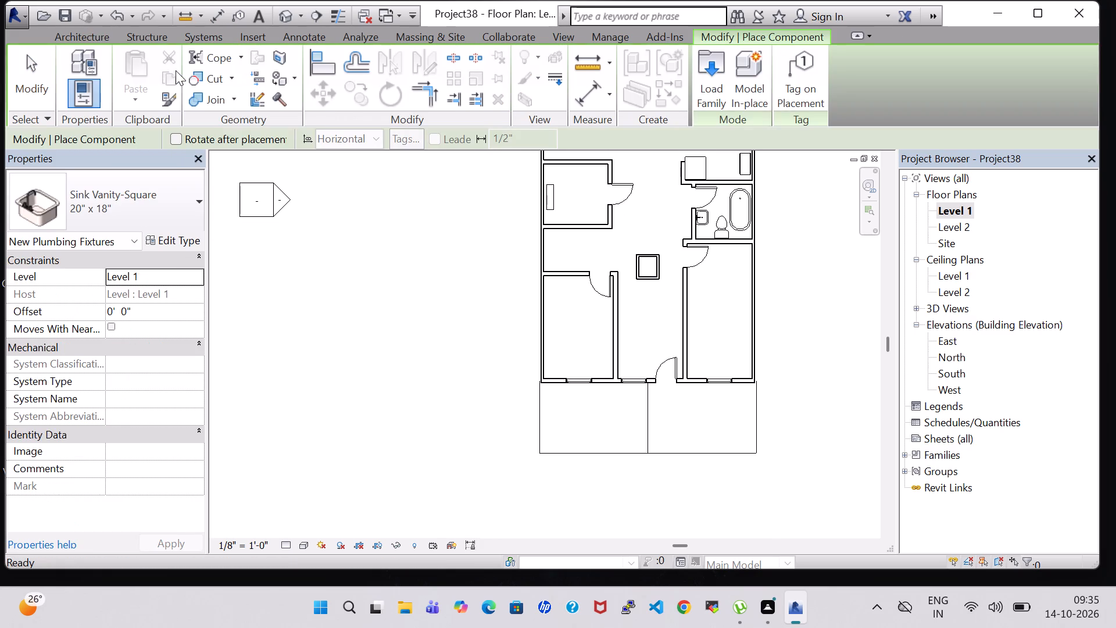
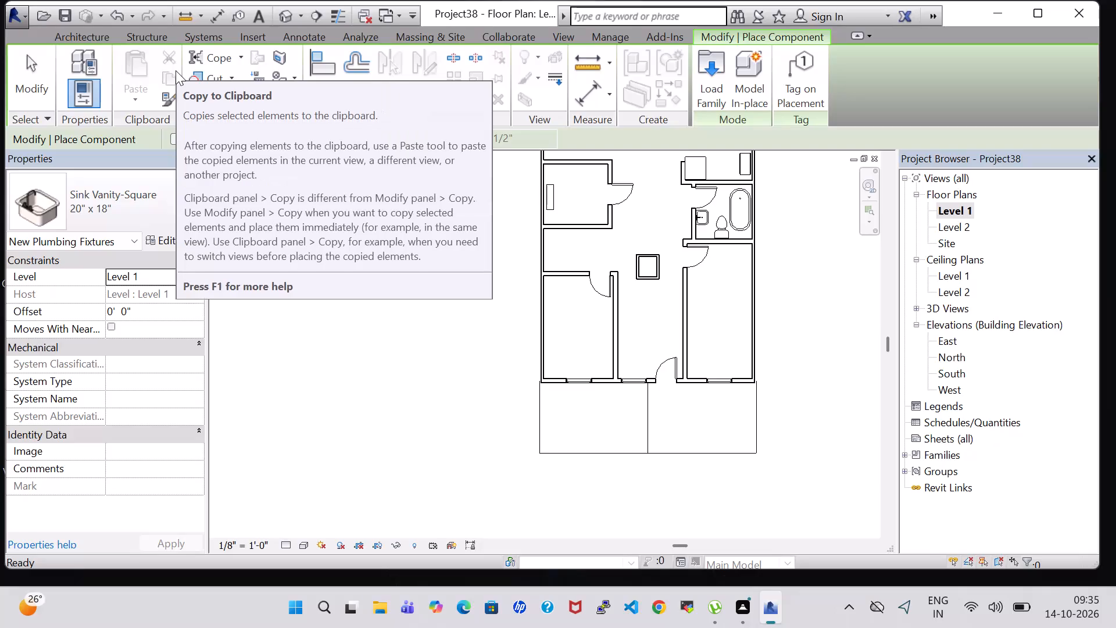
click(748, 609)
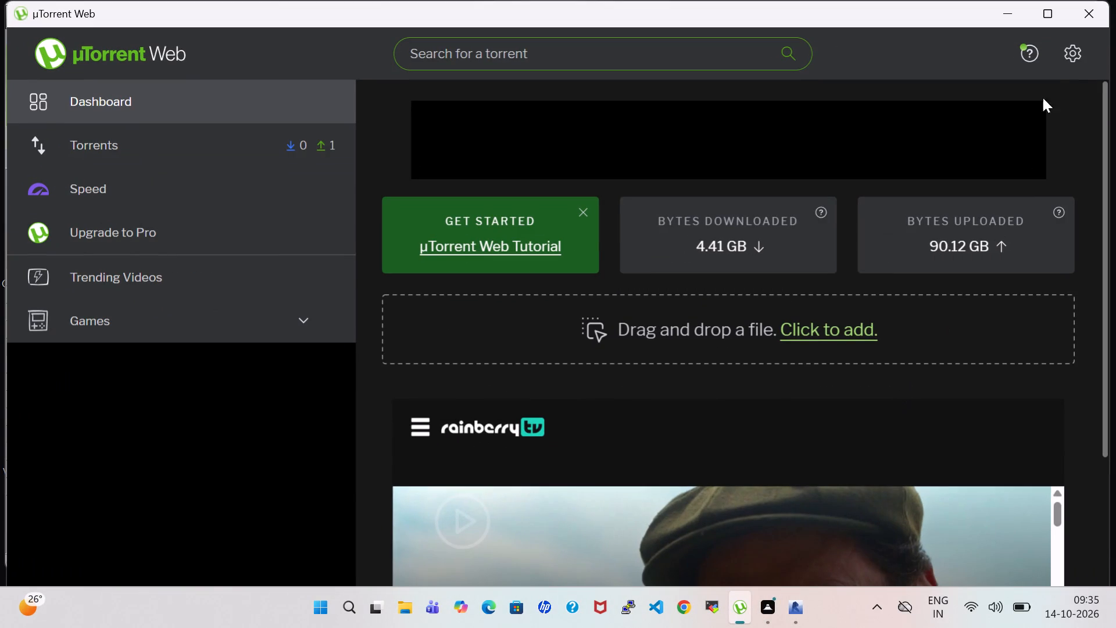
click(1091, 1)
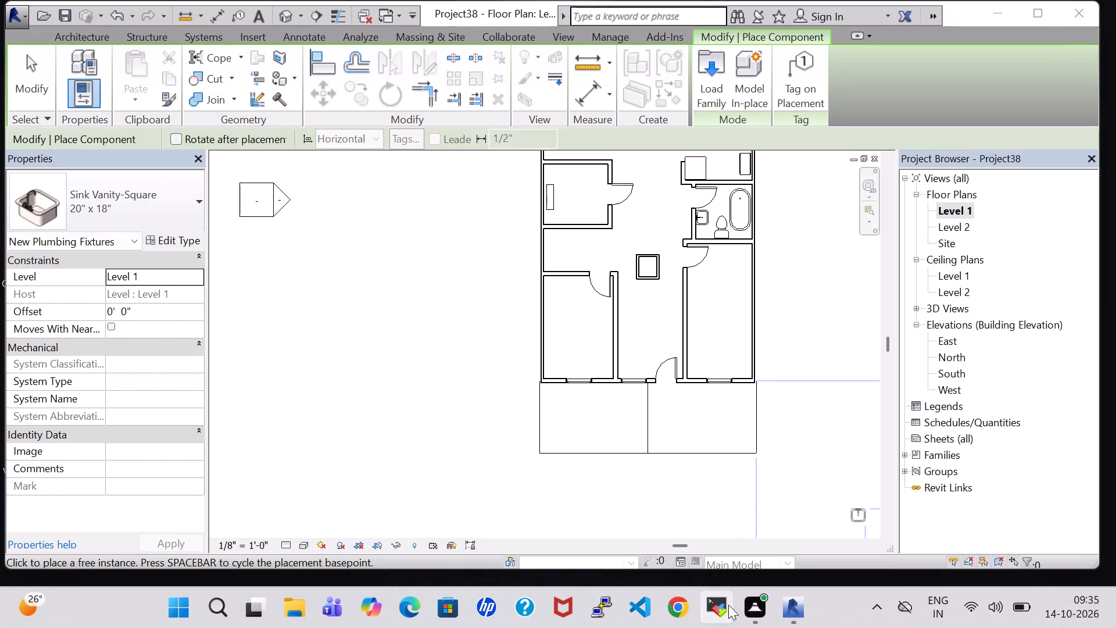
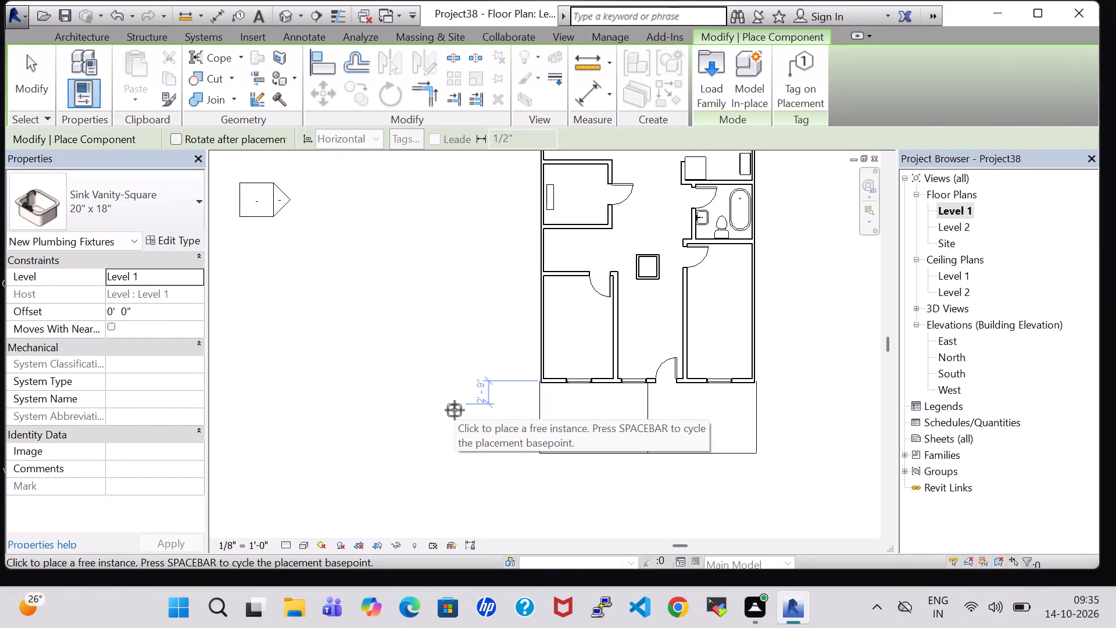
Load the Table-Ellipse family from the US Imperial Furniture Tables library.
key(Escape)
click(169, 87)
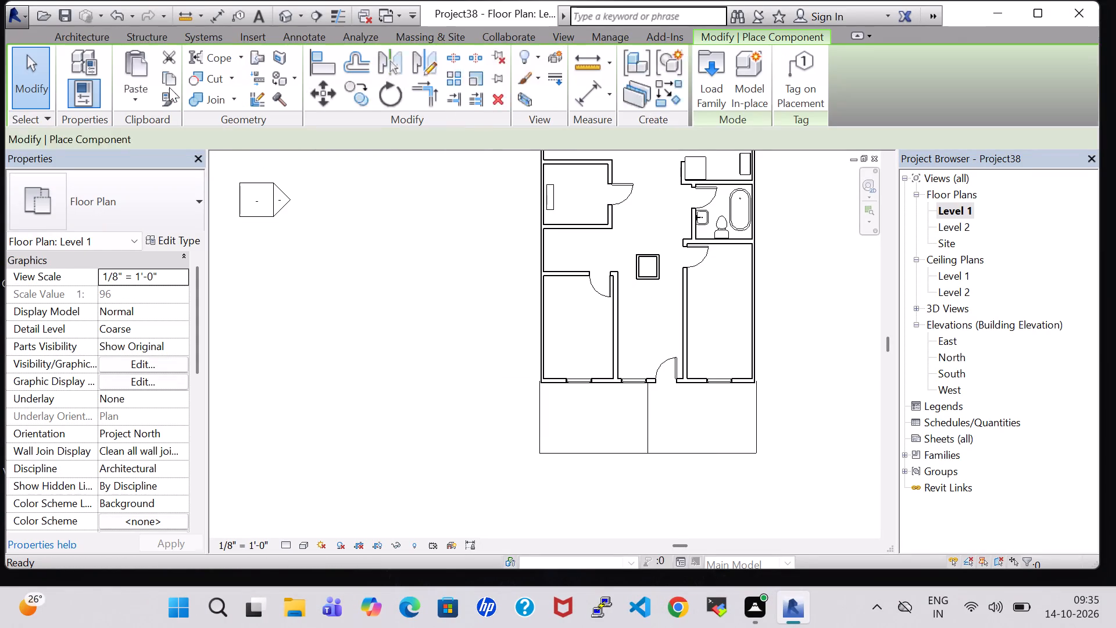
click(711, 60)
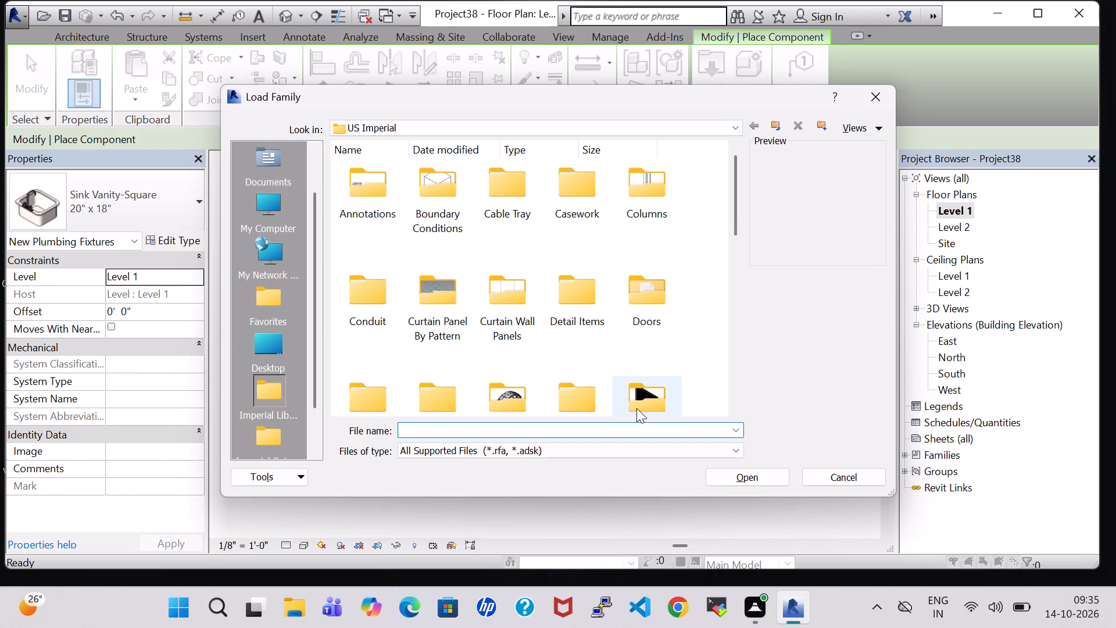
double_click(636, 408)
double_click(571, 204)
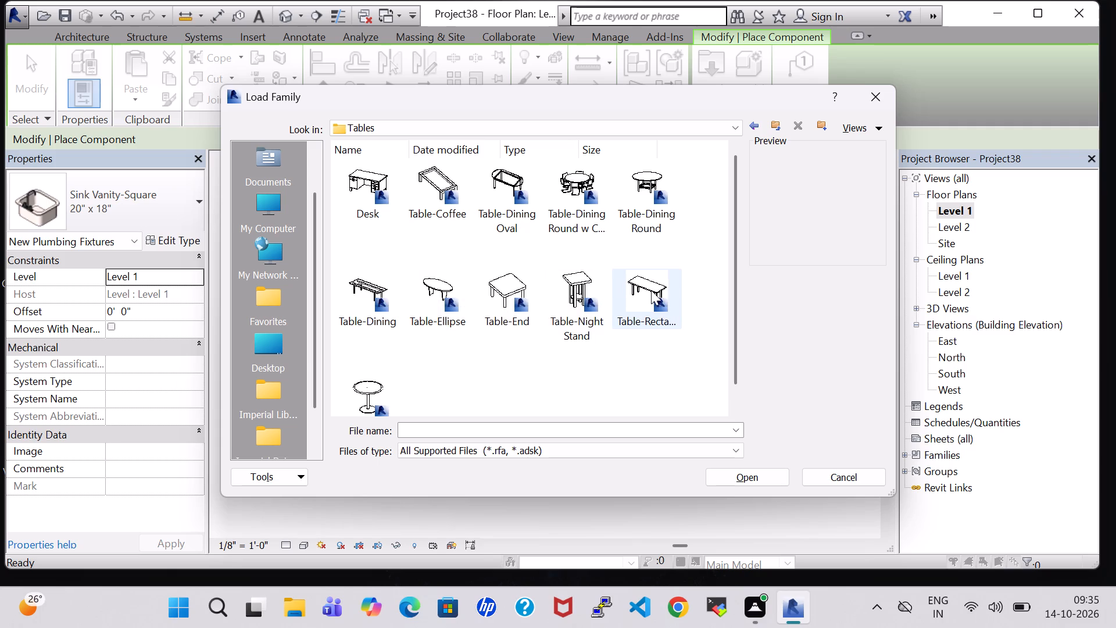
click(437, 277)
click(747, 472)
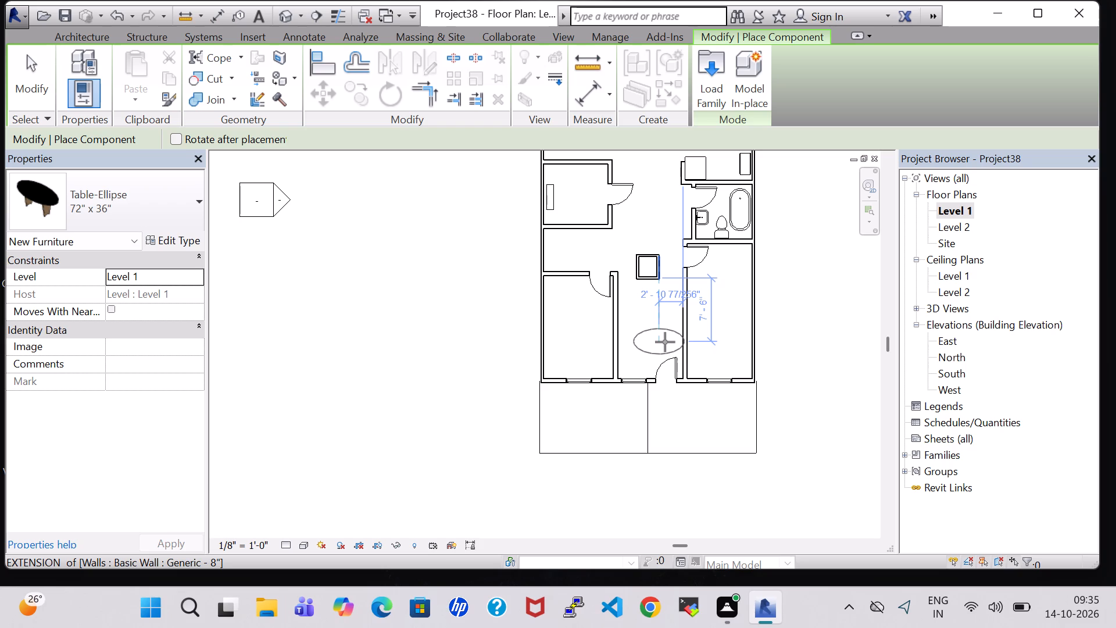
Place a 60" x 48" Table-Ellipse lengthwise in the entrance hall, about 5'-7" south of the small walled enclosure.
key(space)
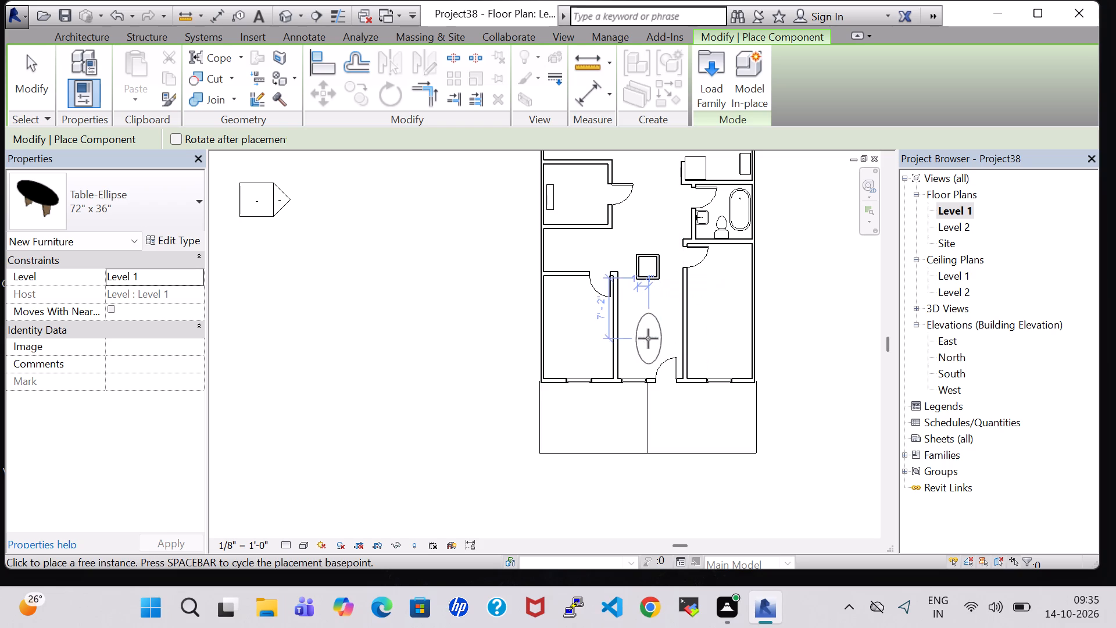
click(189, 241)
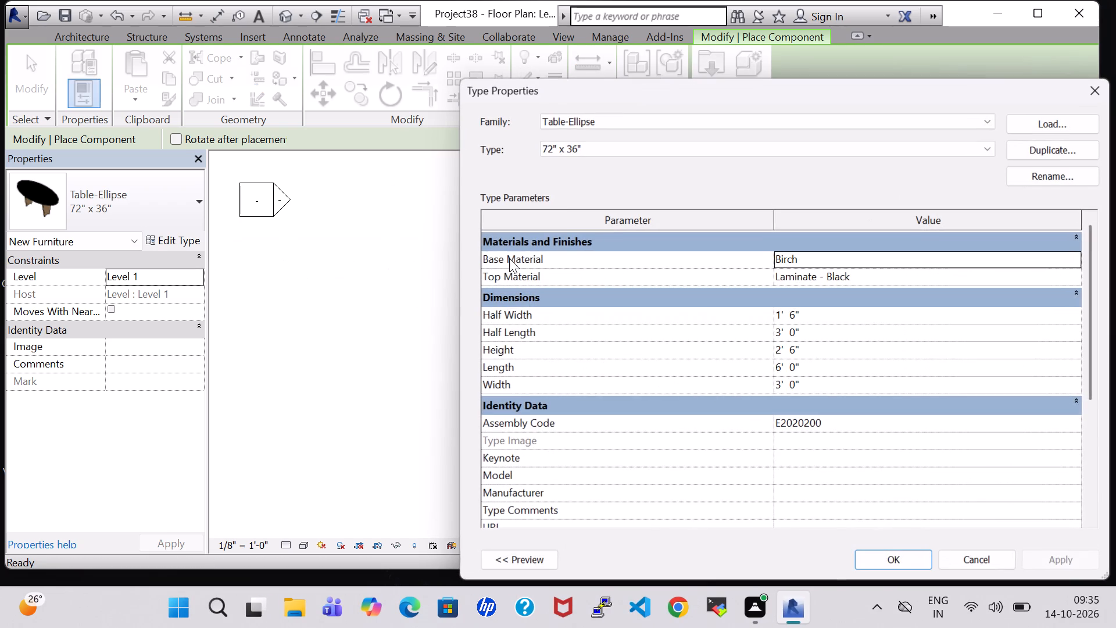
click(592, 149)
click(600, 158)
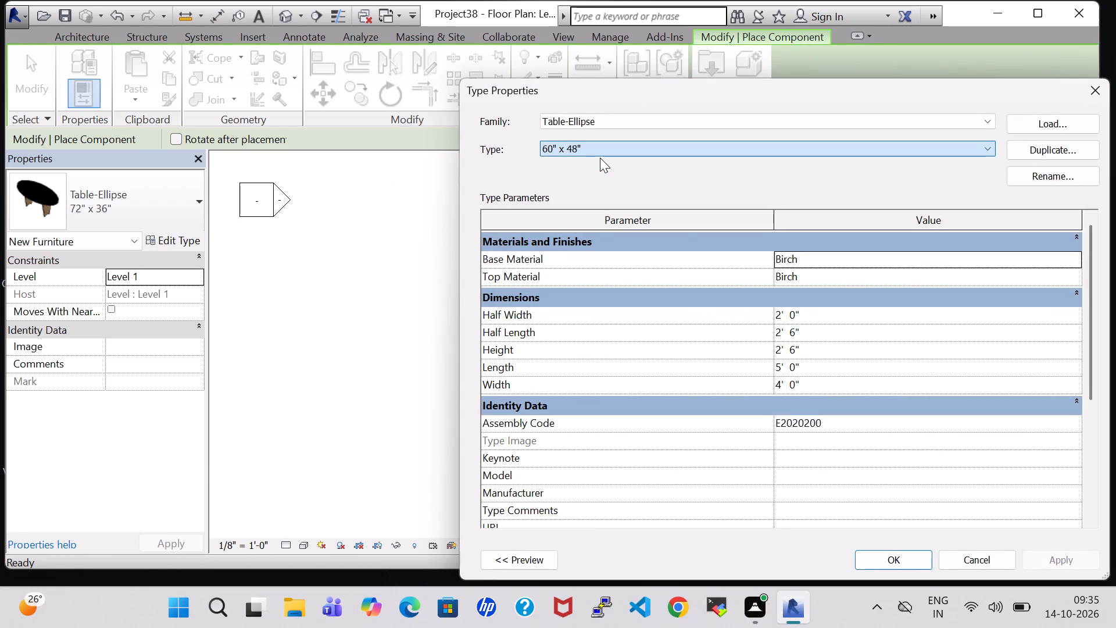
click(911, 557)
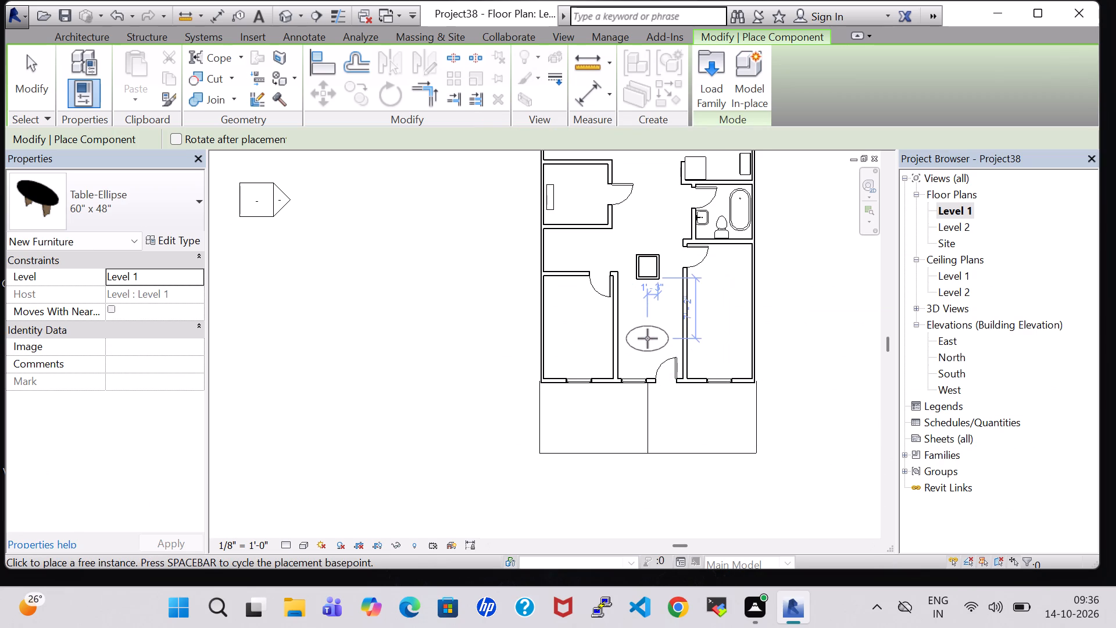
key(space)
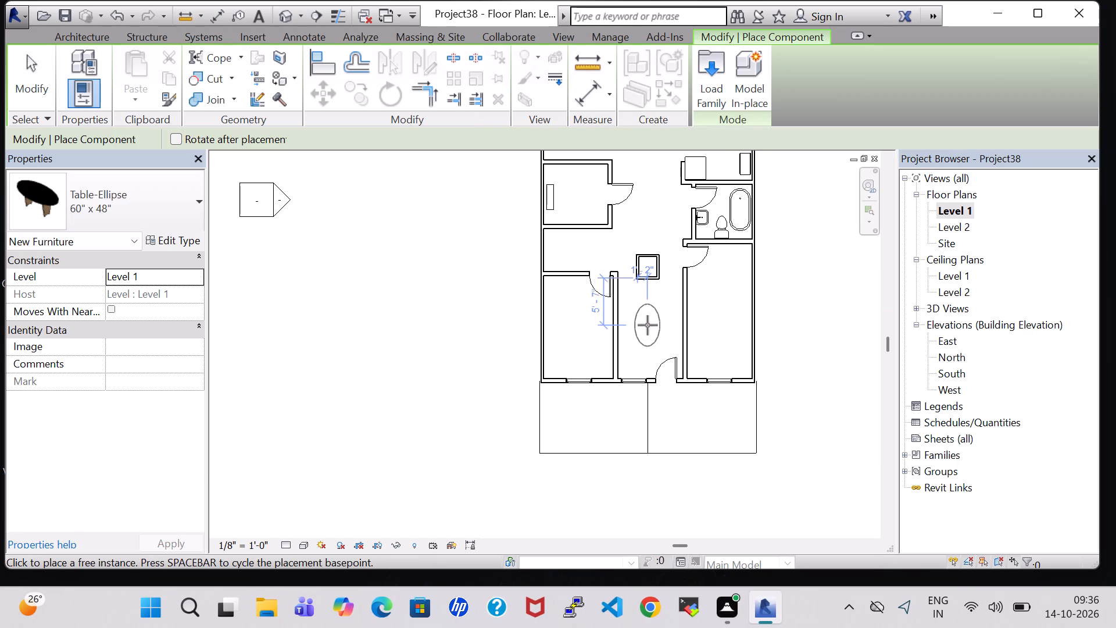
click(648, 325)
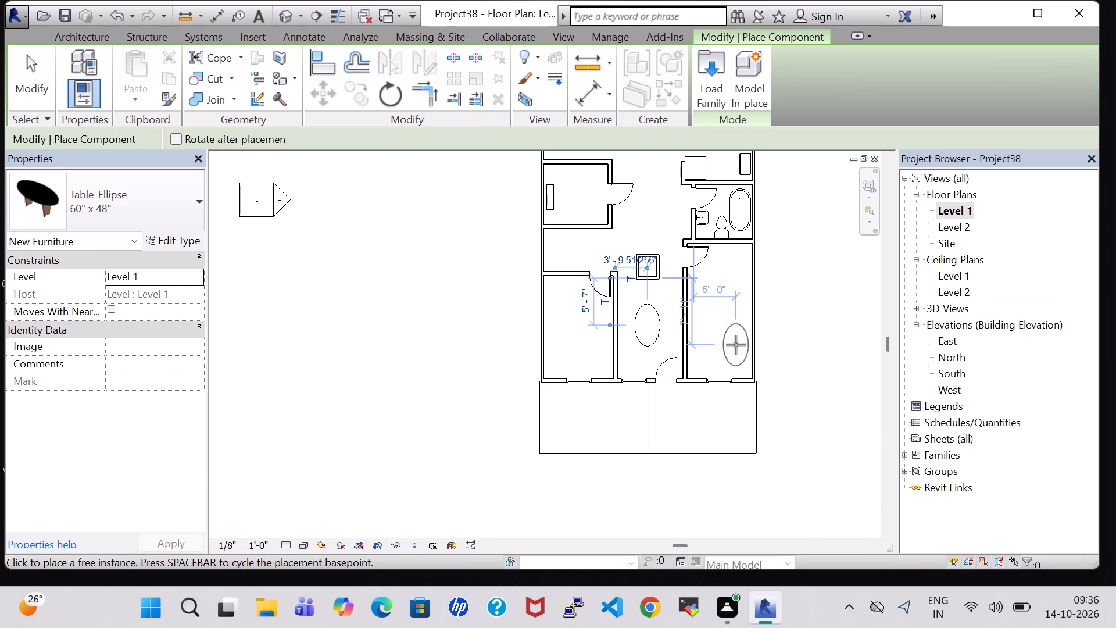
key(Escape)
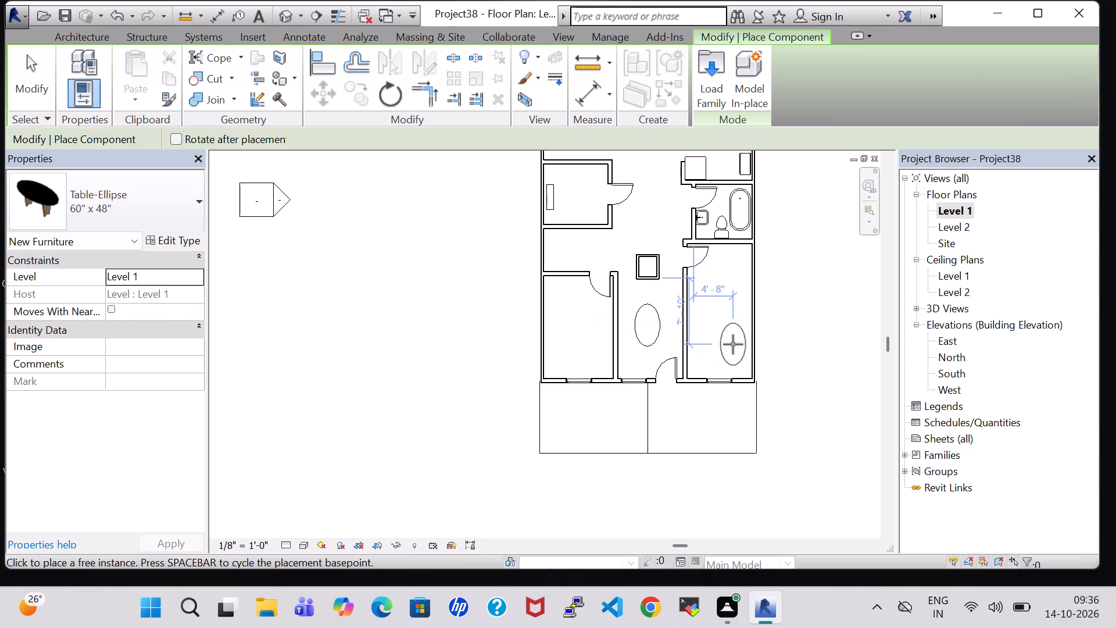
key(Escape)
Load the Chair-Corbu.0001 family from the US Imperial Furniture Seating library.
click(189, 82)
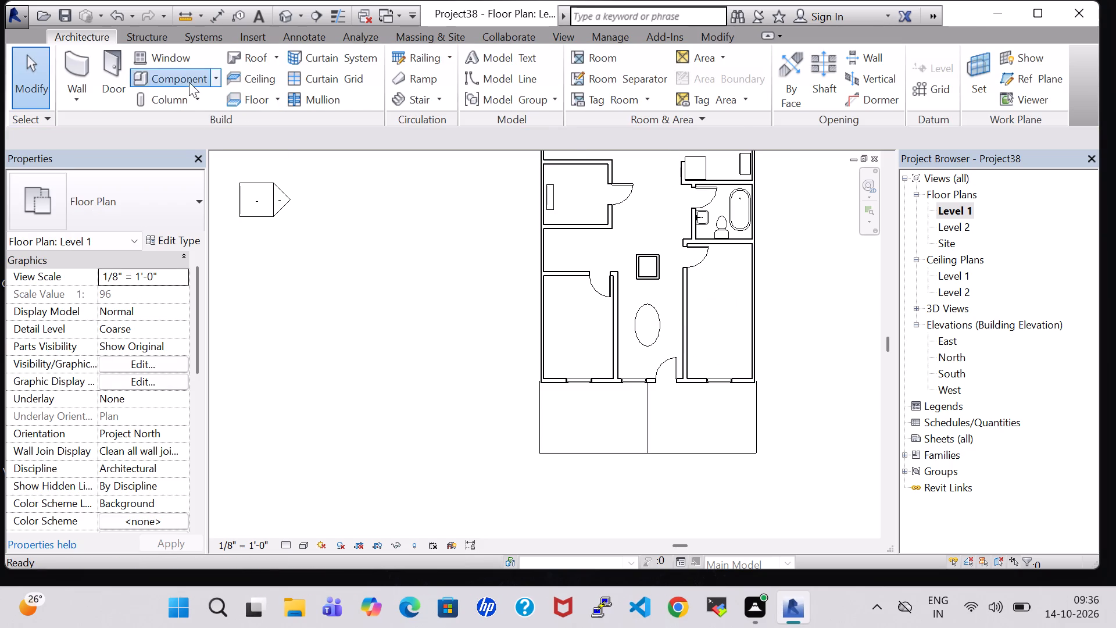
click(707, 101)
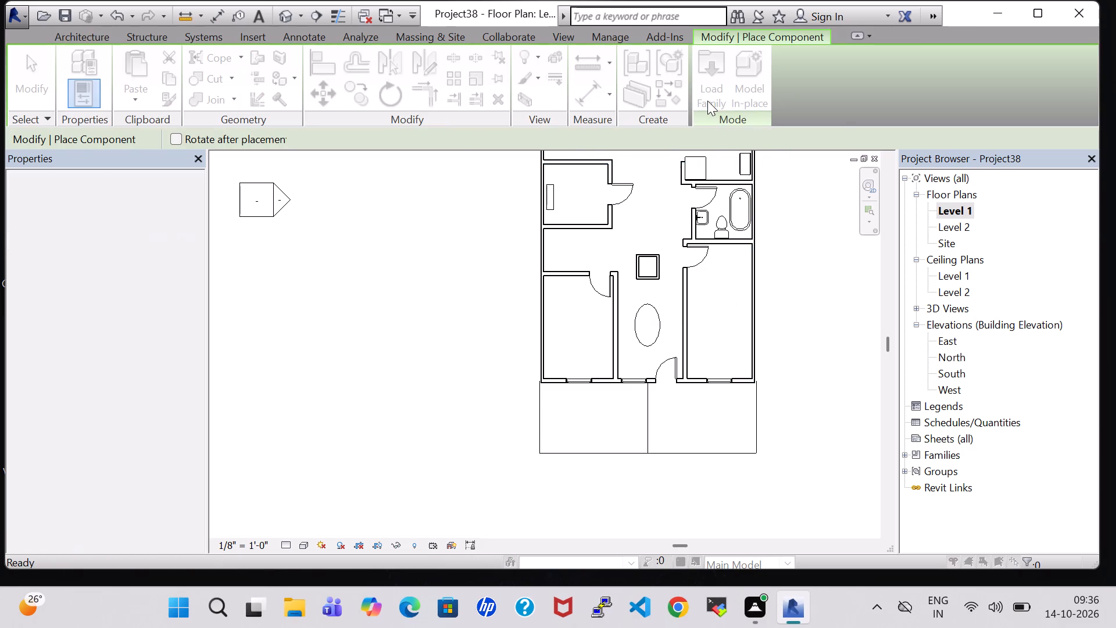
double_click(660, 386)
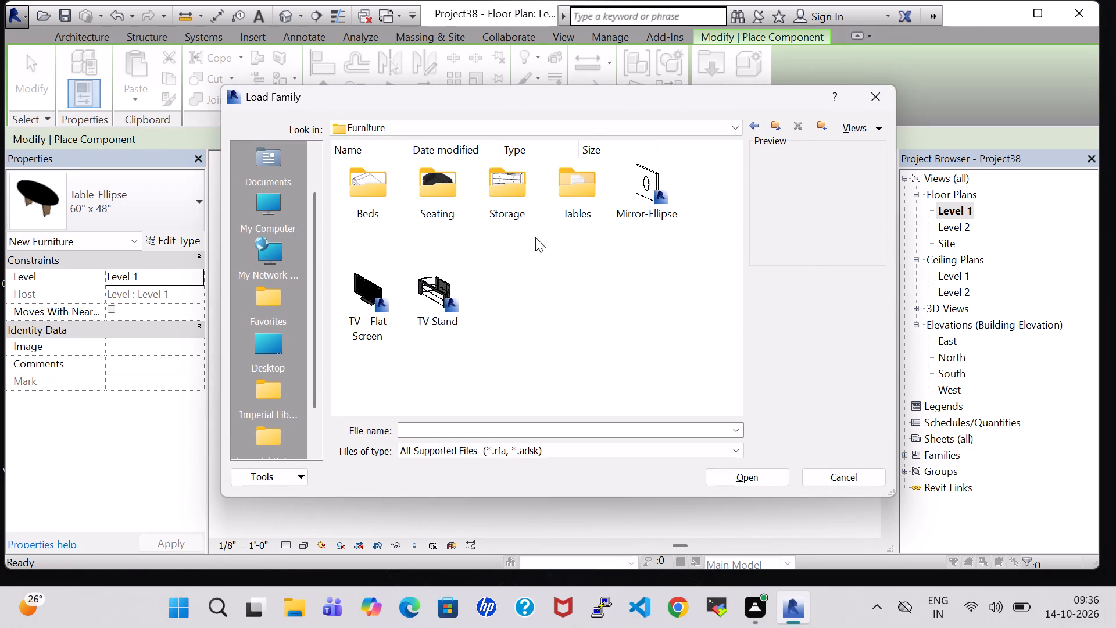
double_click(459, 197)
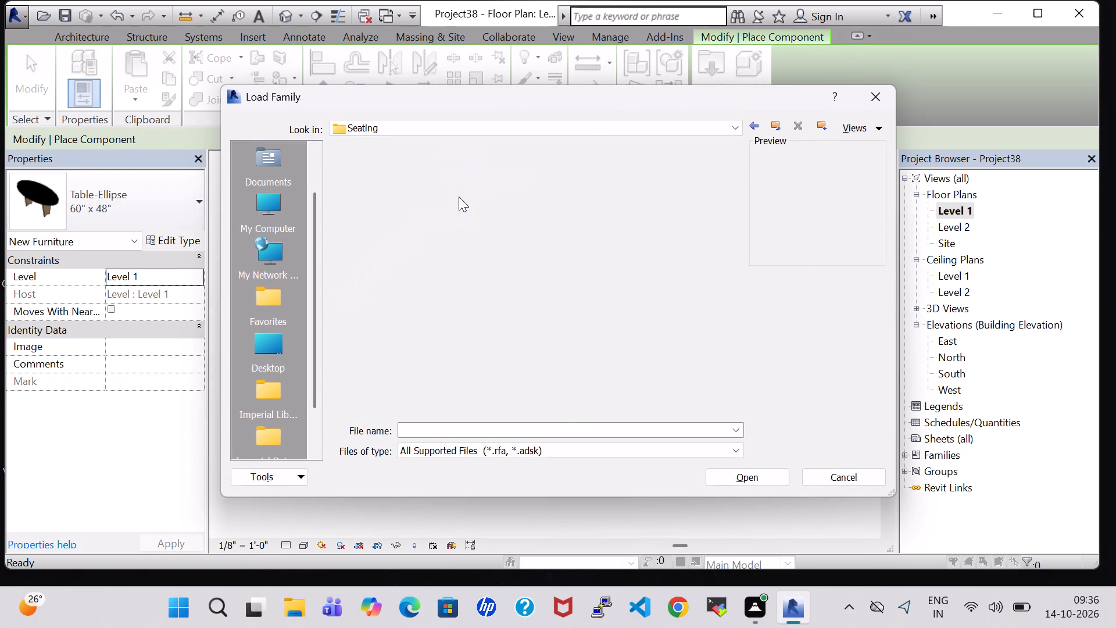
click(506, 181)
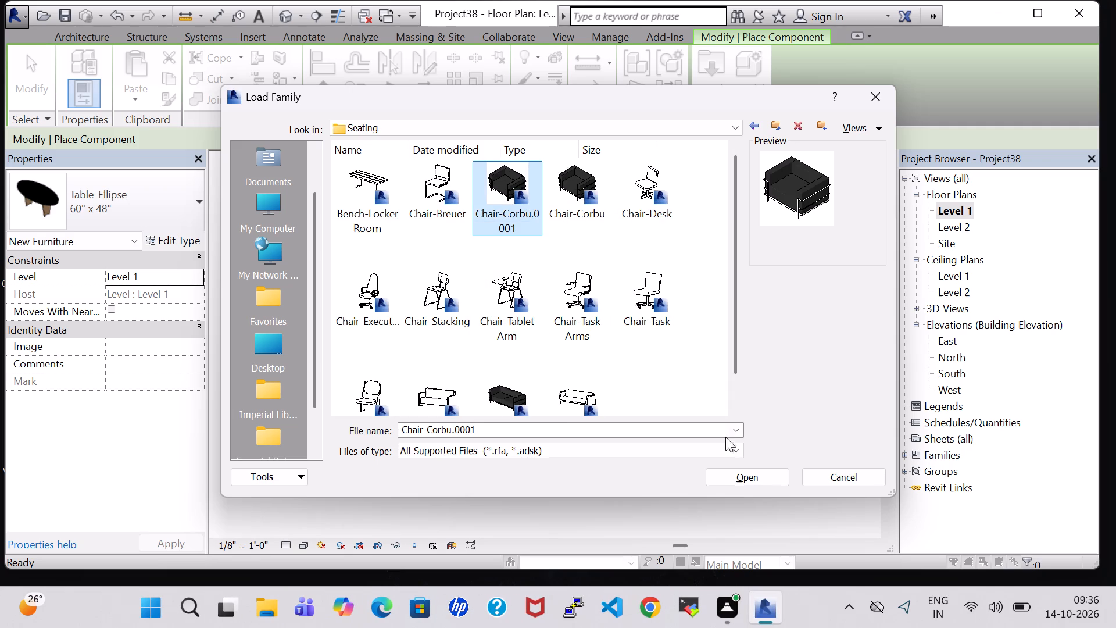
click(753, 481)
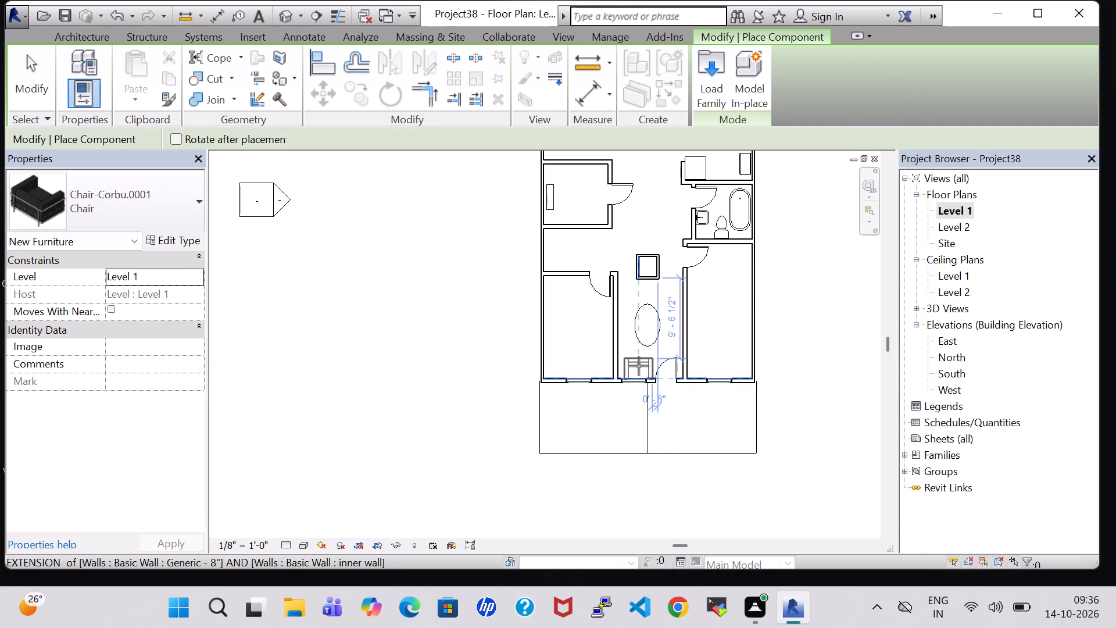
Place the Chair-Corbu.0001 in the hall corner beside the entrance door, its back against the window wall and facing the table.
key(space)
key(space)
key(space)
key(space)
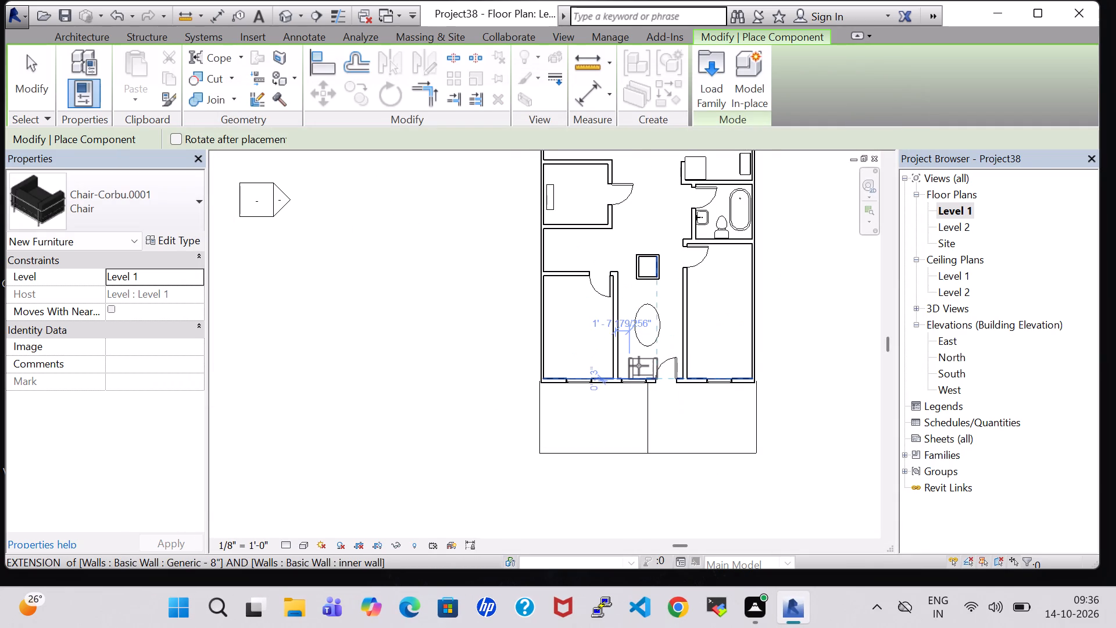
scroll(639, 366, up, 6)
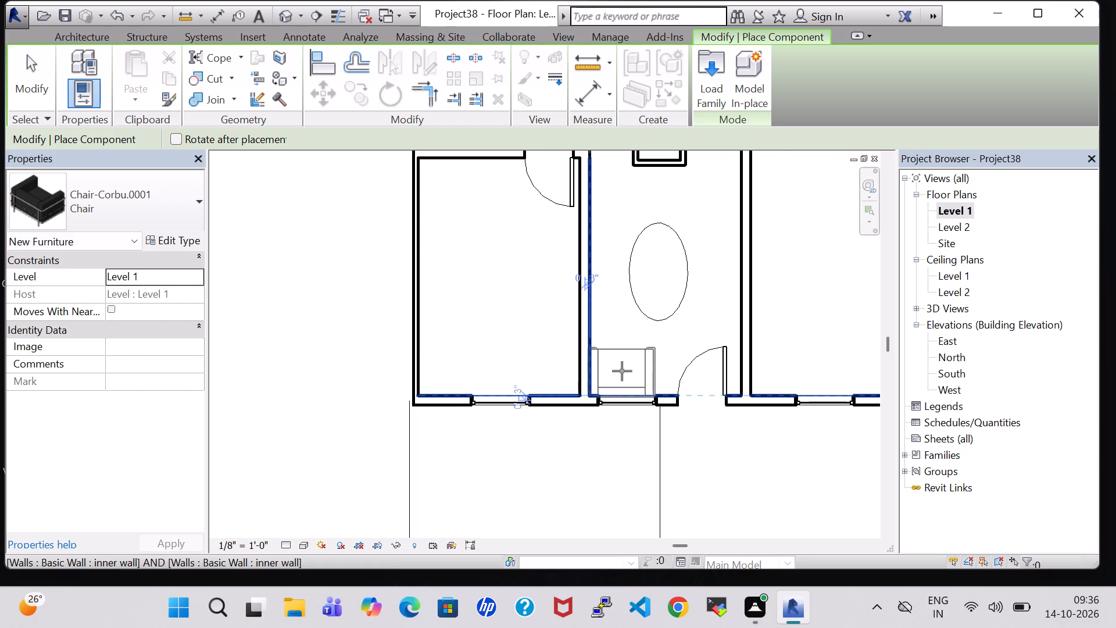
scroll(622, 371, up, 7)
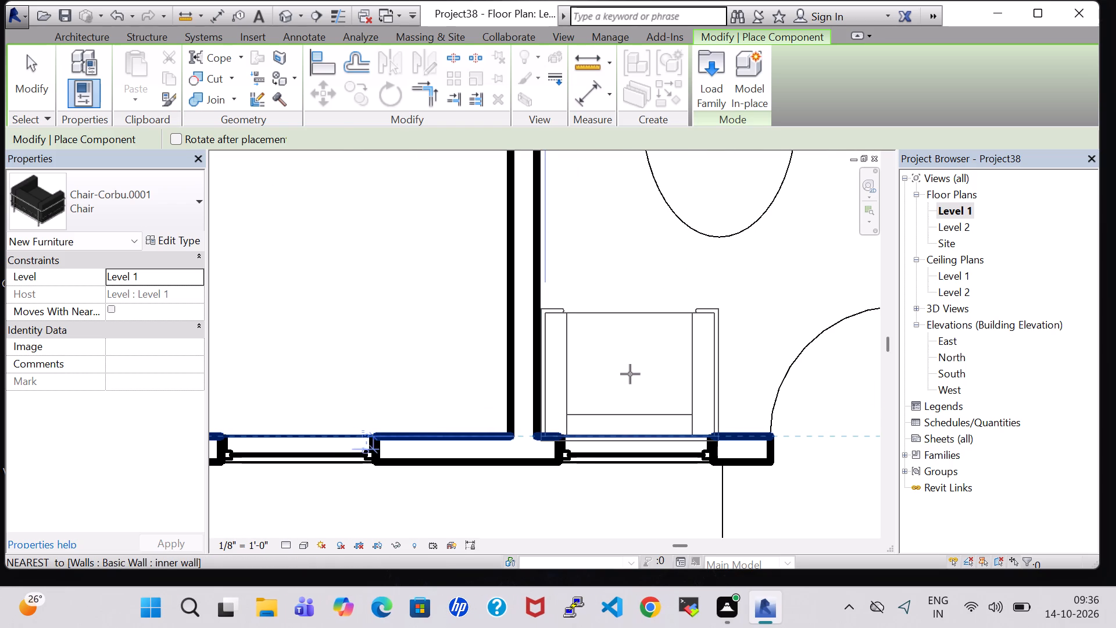
click(632, 375)
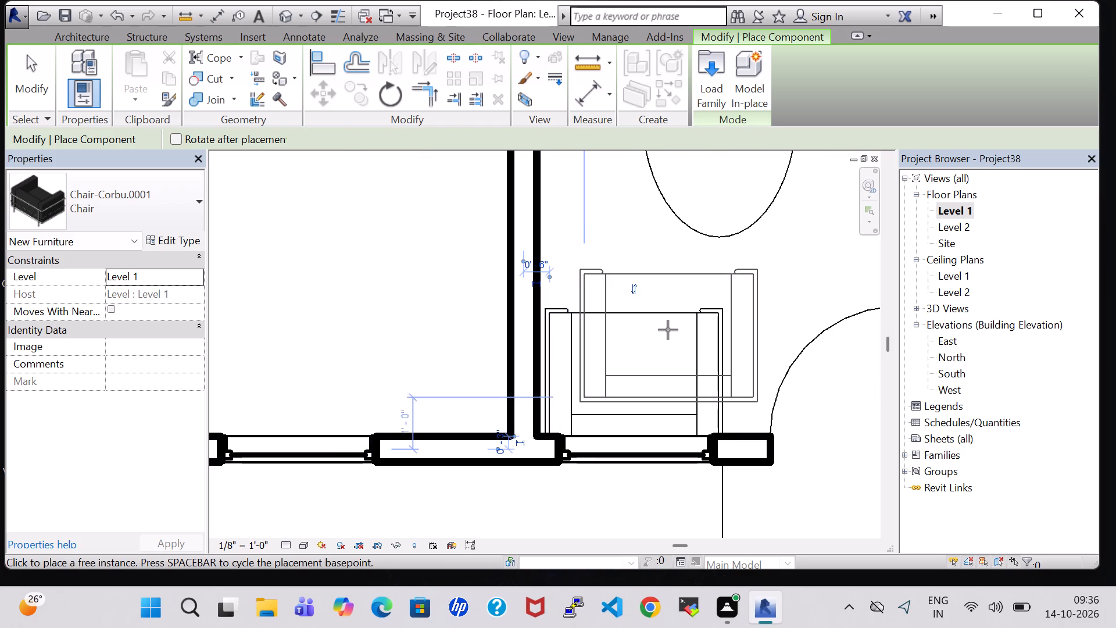
key(Escape)
key(Escape)
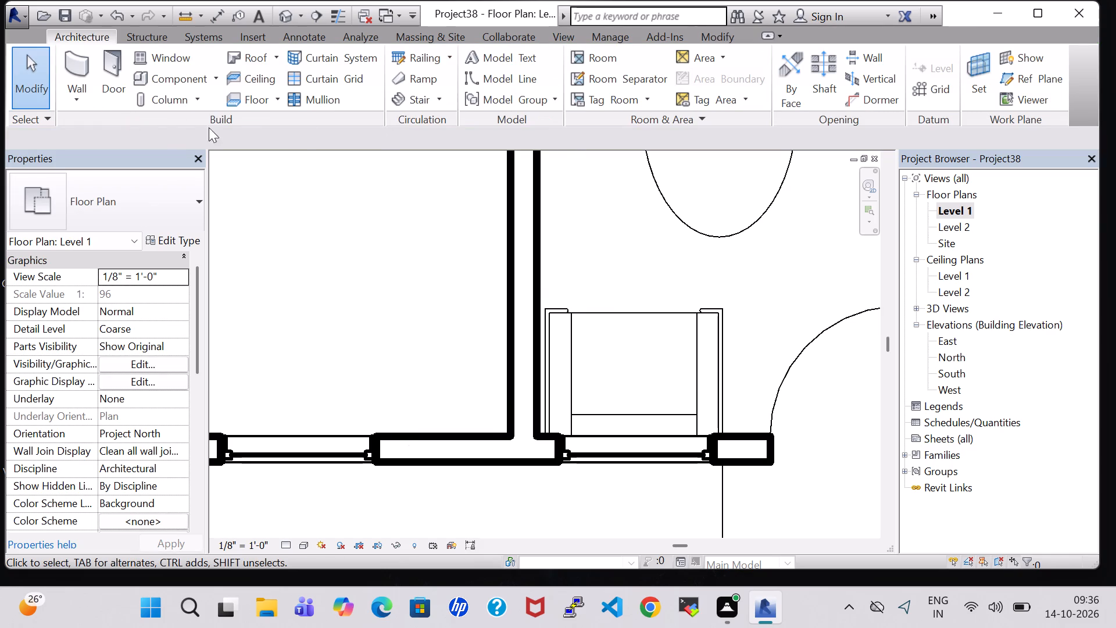
Load the Sofa-Corbu family from the US Imperial Furniture Seating library.
click(156, 83)
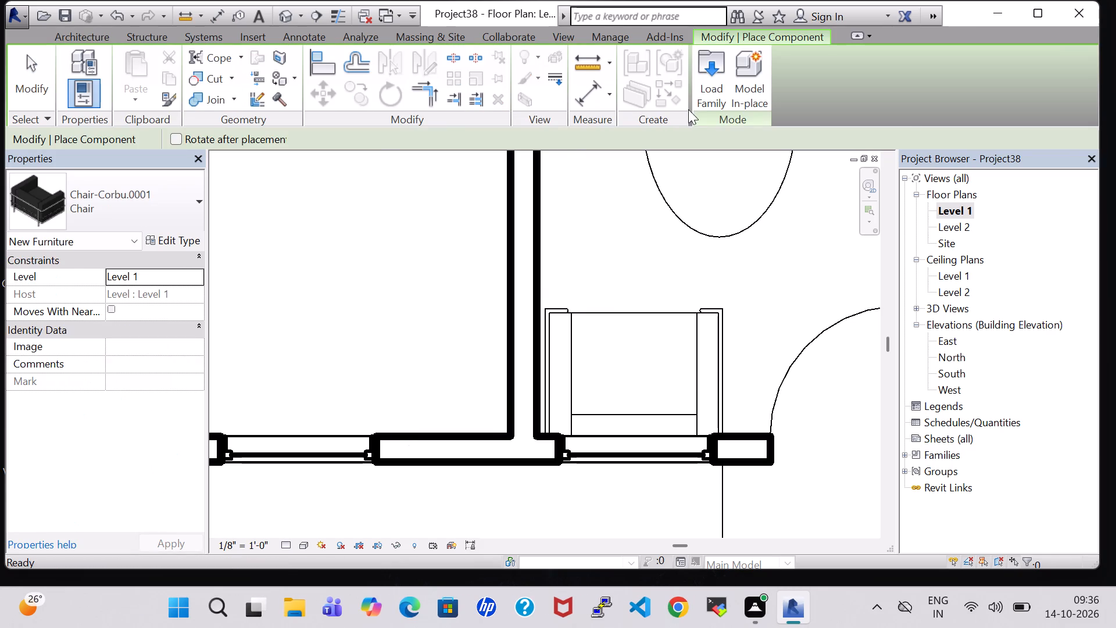
click(713, 91)
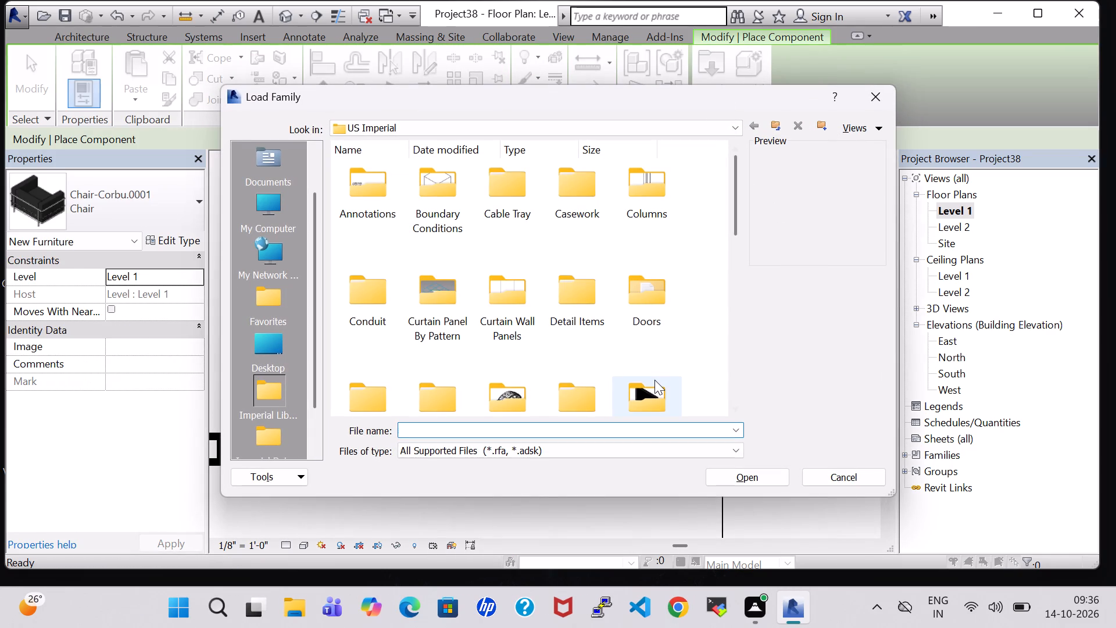
double_click(654, 382)
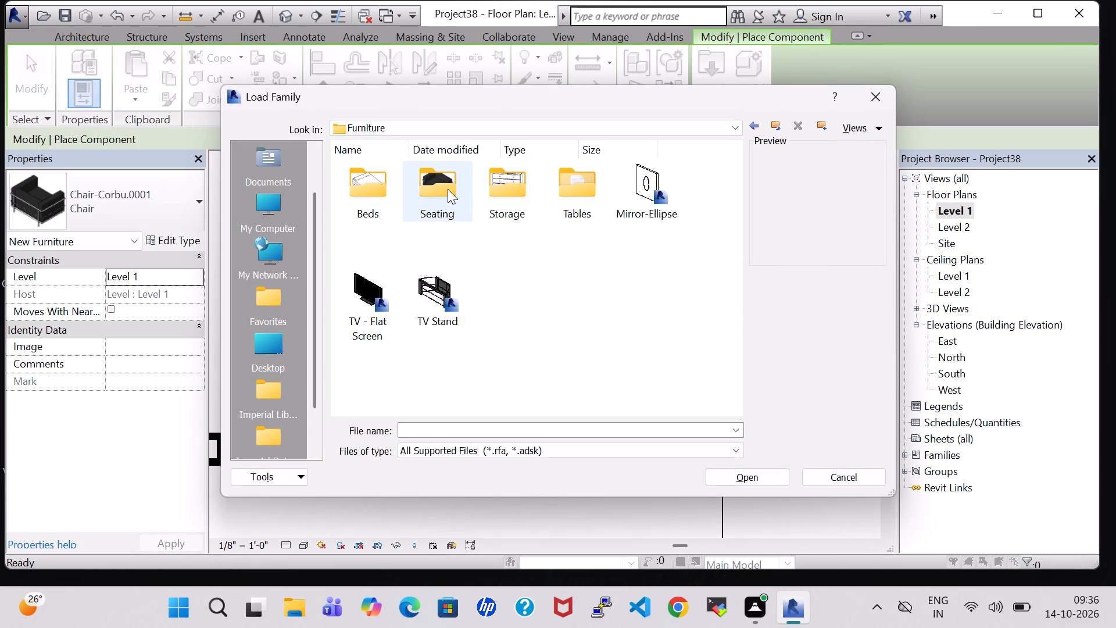
double_click(448, 189)
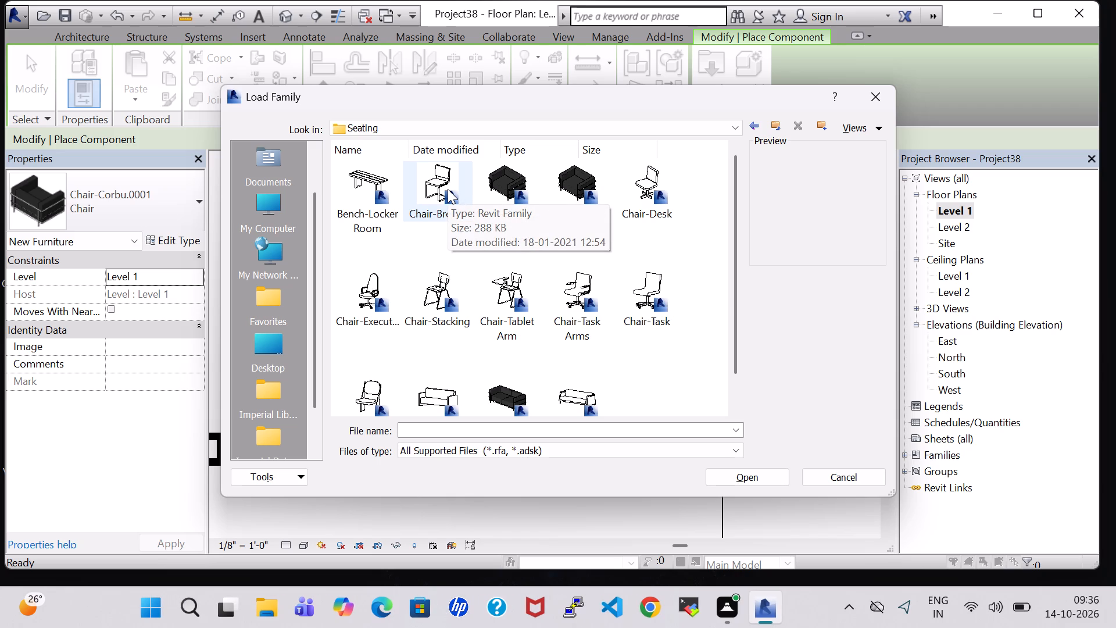
click(518, 387)
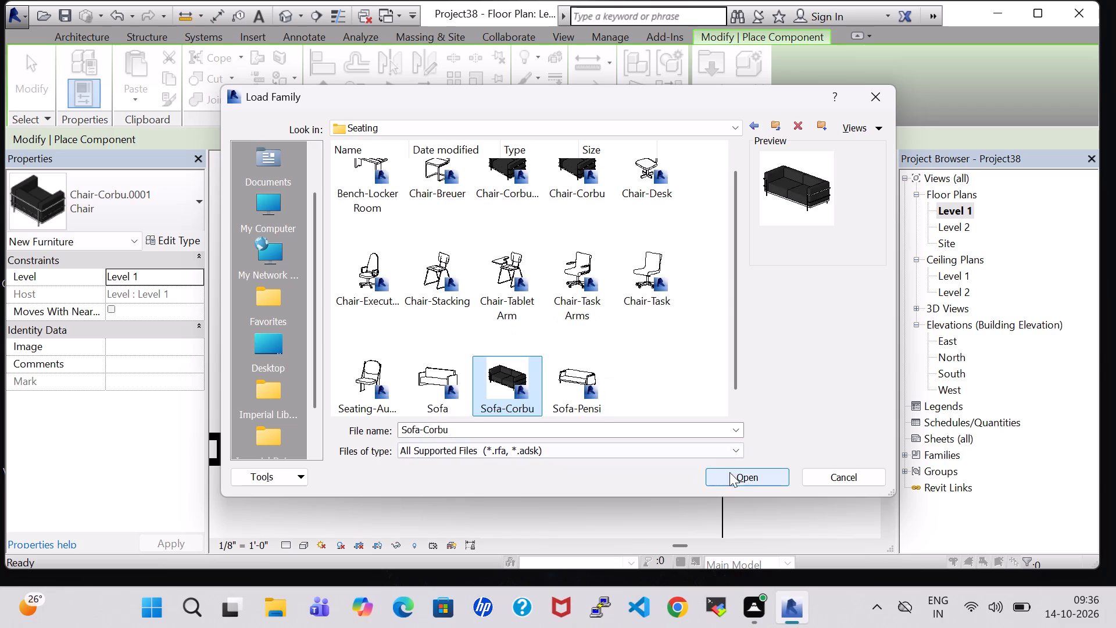
click(744, 472)
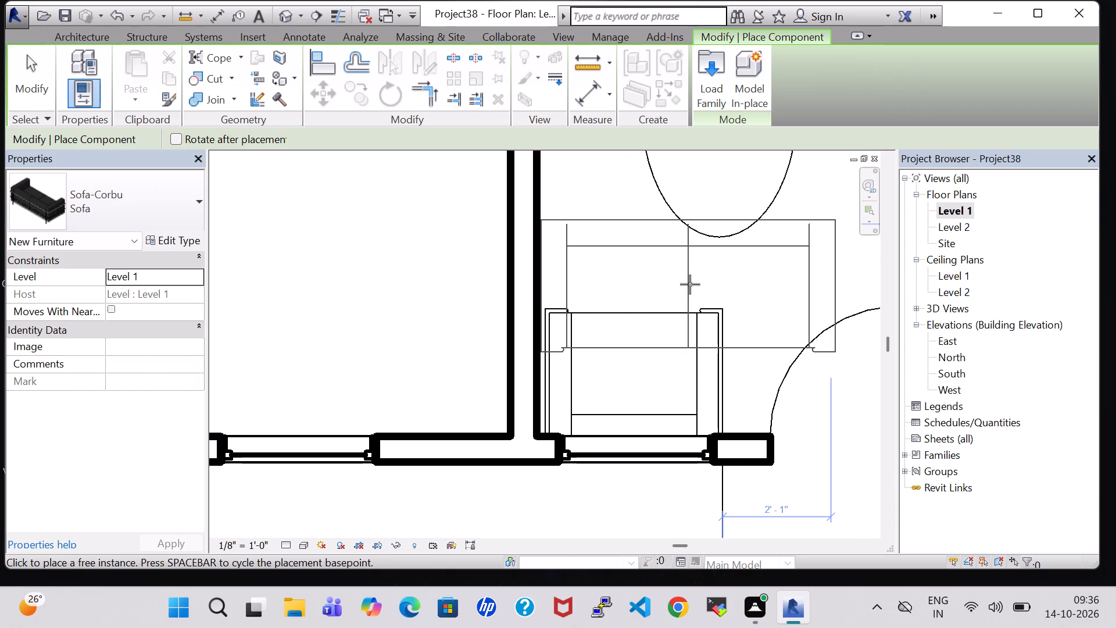
Place the Sofa-Corbu with its back against the hall's west wall, centred on the elliptical table.
key(space)
scroll(690, 284, down, 7)
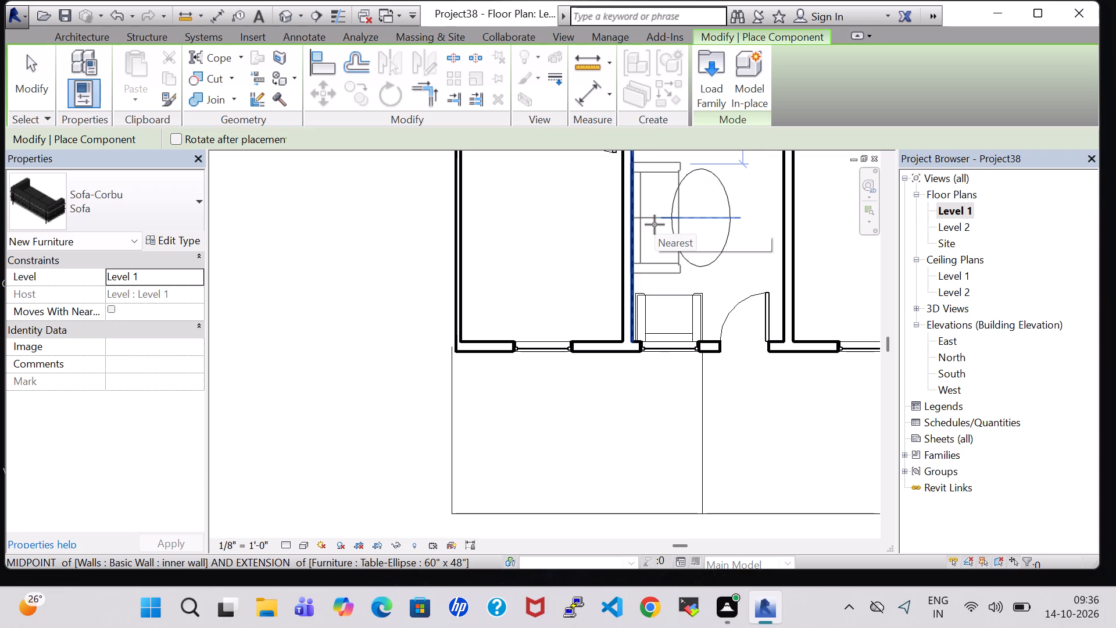
click(654, 224)
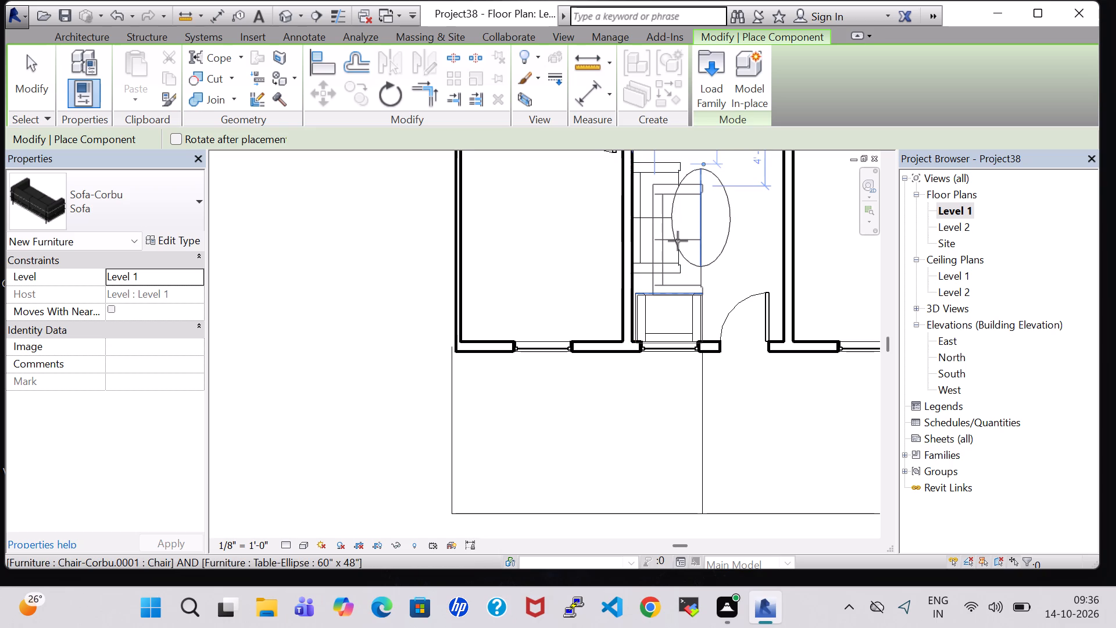
key(Escape)
key(Escape)
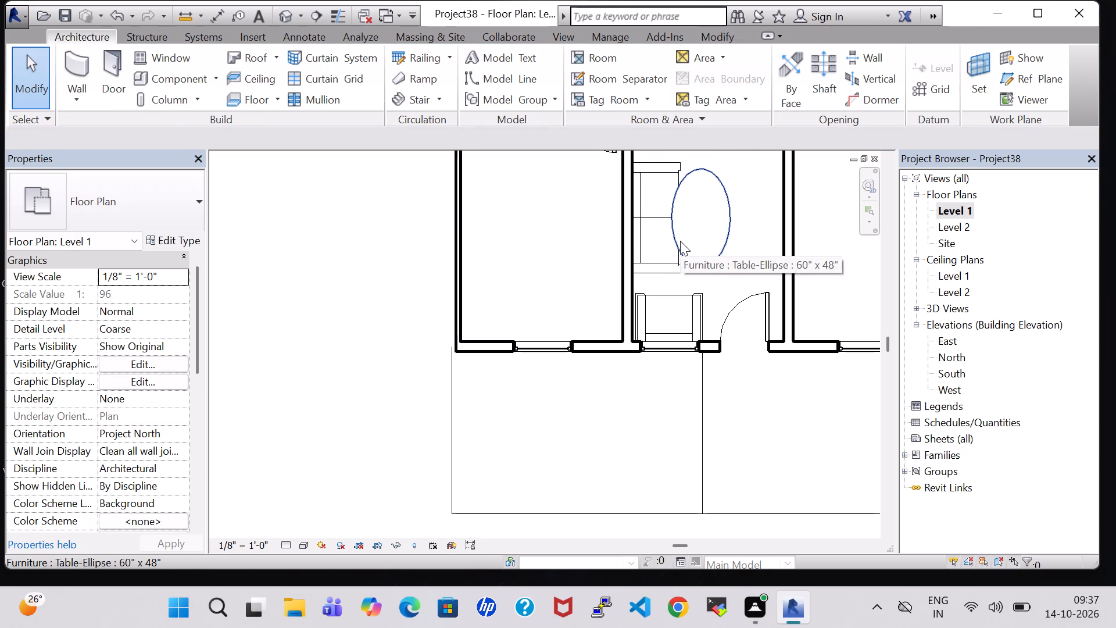
Nudge the elliptical table about 6" east, away from the sofa.
click(680, 241)
key(Right)
key(Right)
key(Right)
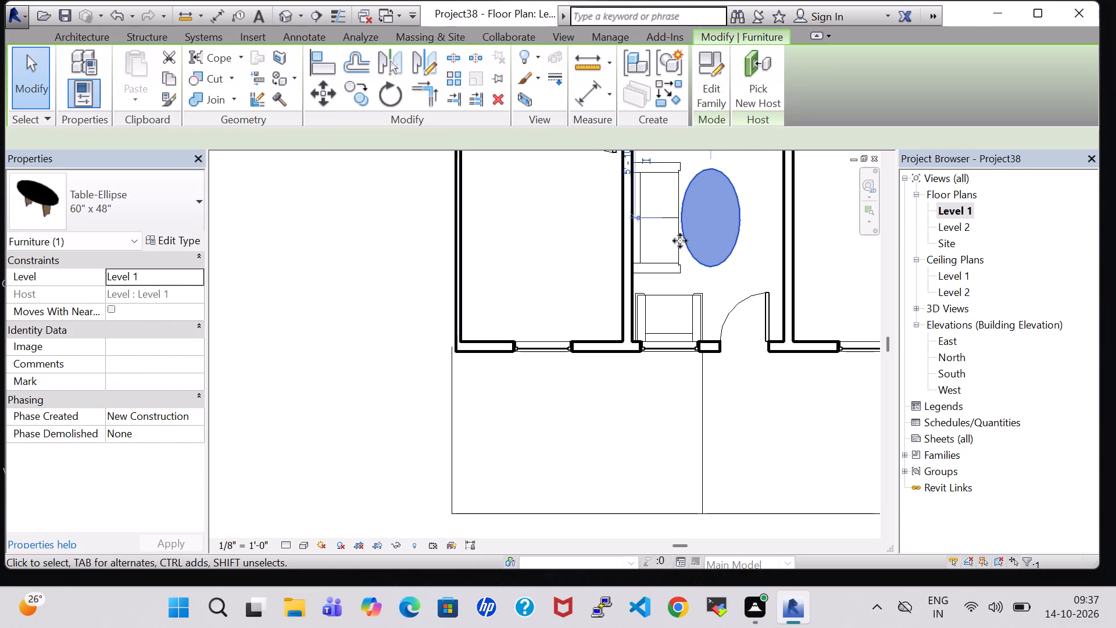
click(811, 313)
Nudge the hall's elliptical table slightly farther east, away from the sofa.
scroll(811, 313, down, 3)
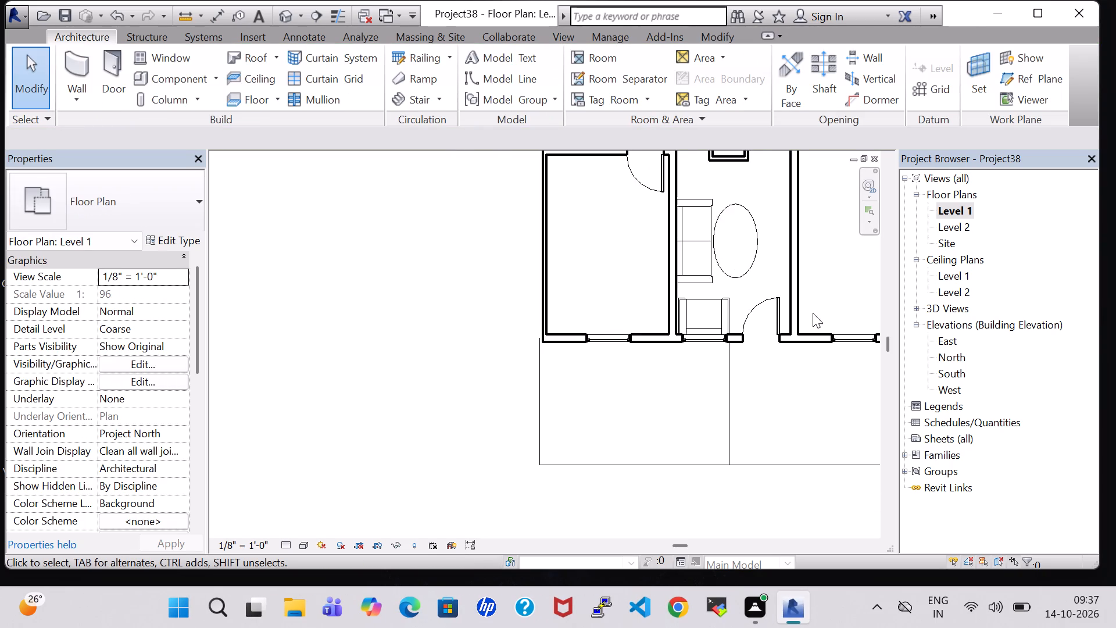
scroll(813, 313, down, 3)
middle_drag(821, 258, 836, 349)
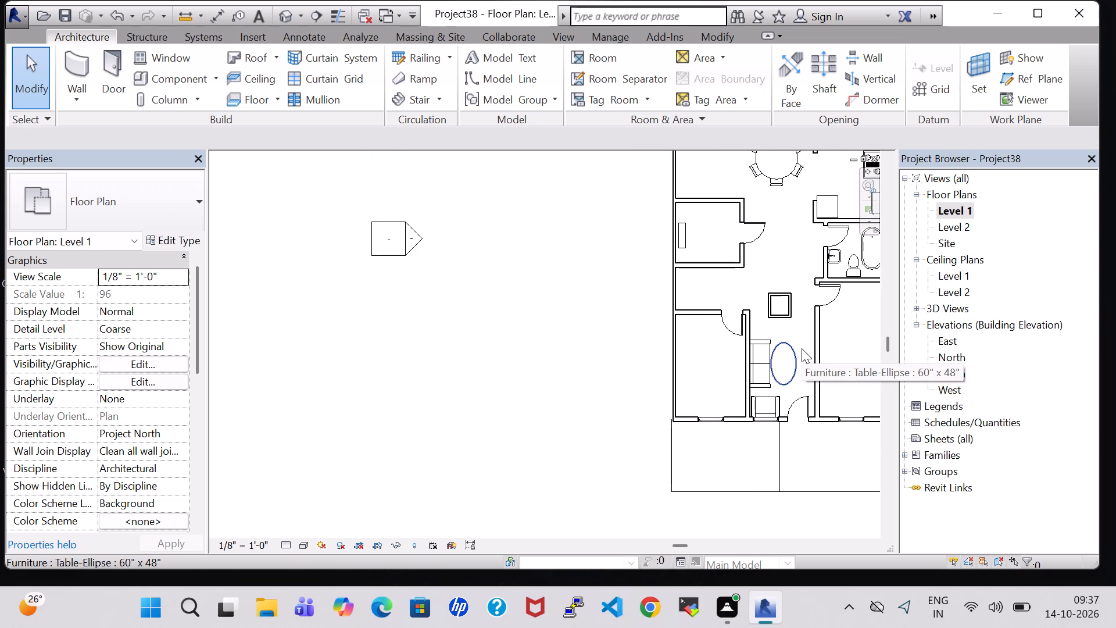
middle_drag(775, 330, 707, 323)
click(721, 351)
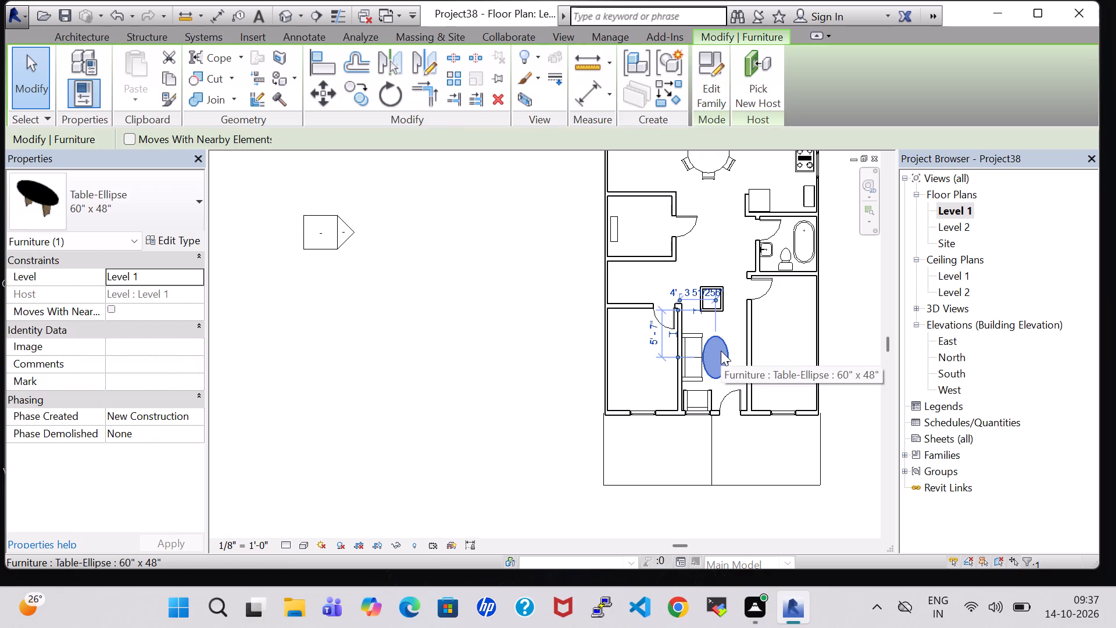
key(Right)
click(762, 356)
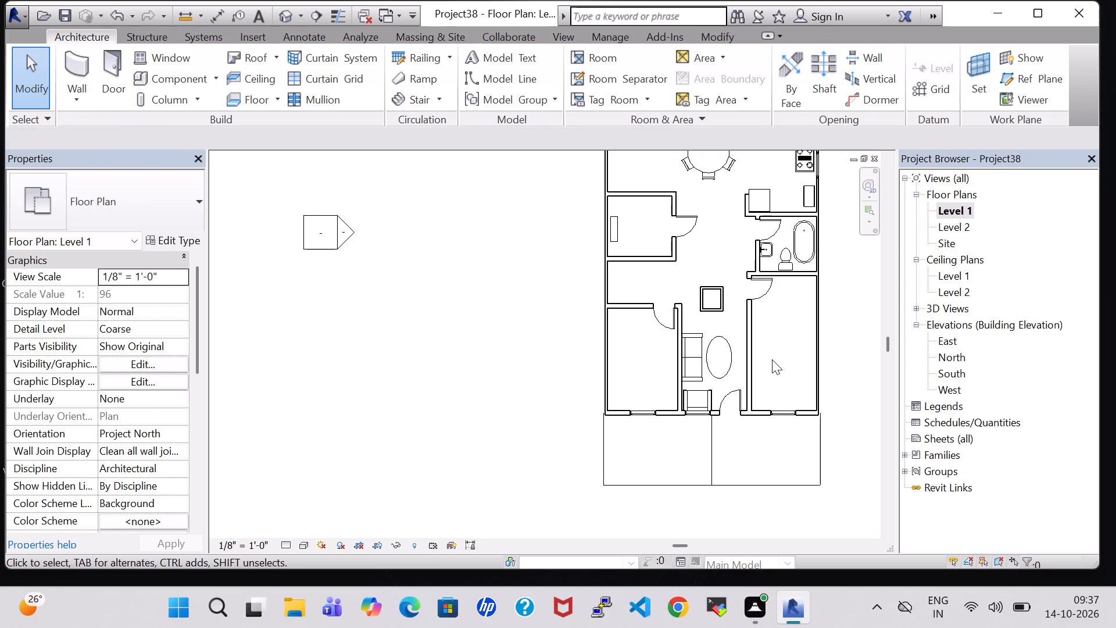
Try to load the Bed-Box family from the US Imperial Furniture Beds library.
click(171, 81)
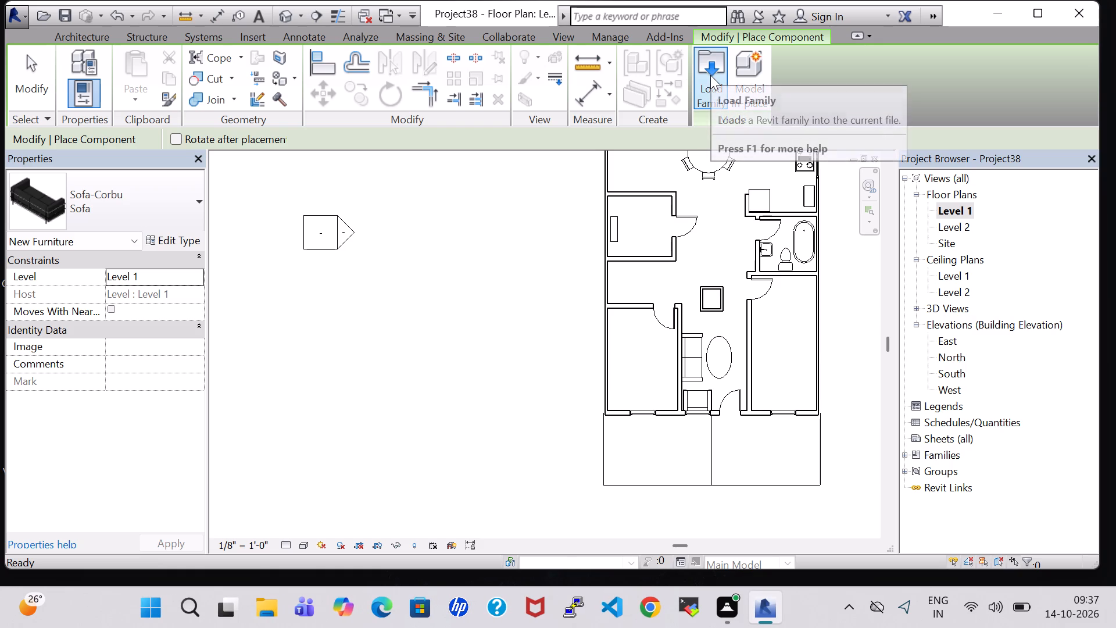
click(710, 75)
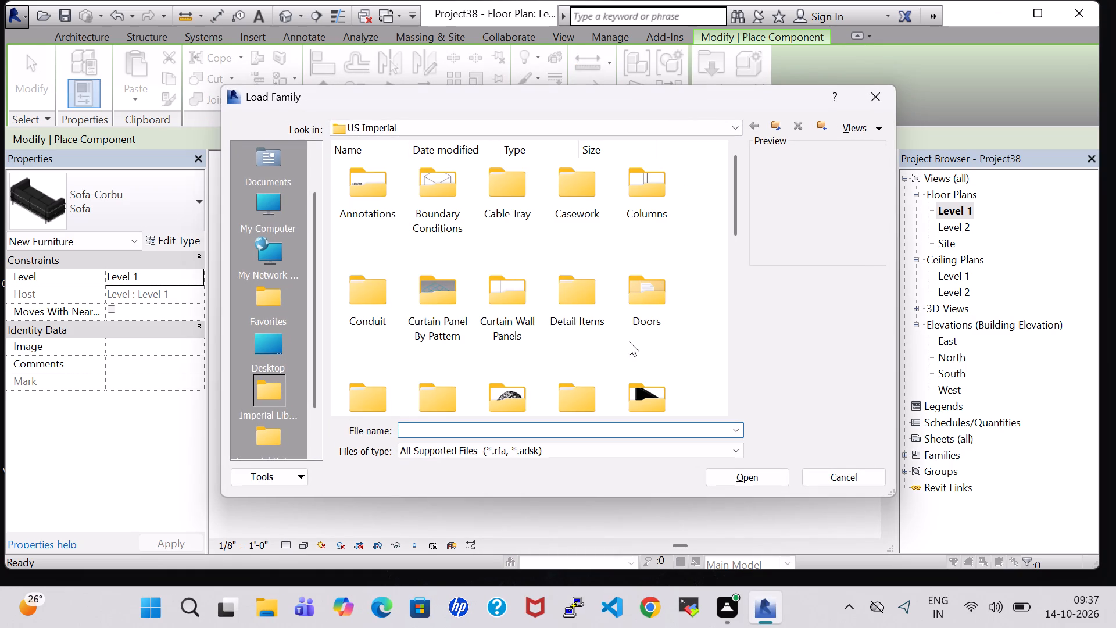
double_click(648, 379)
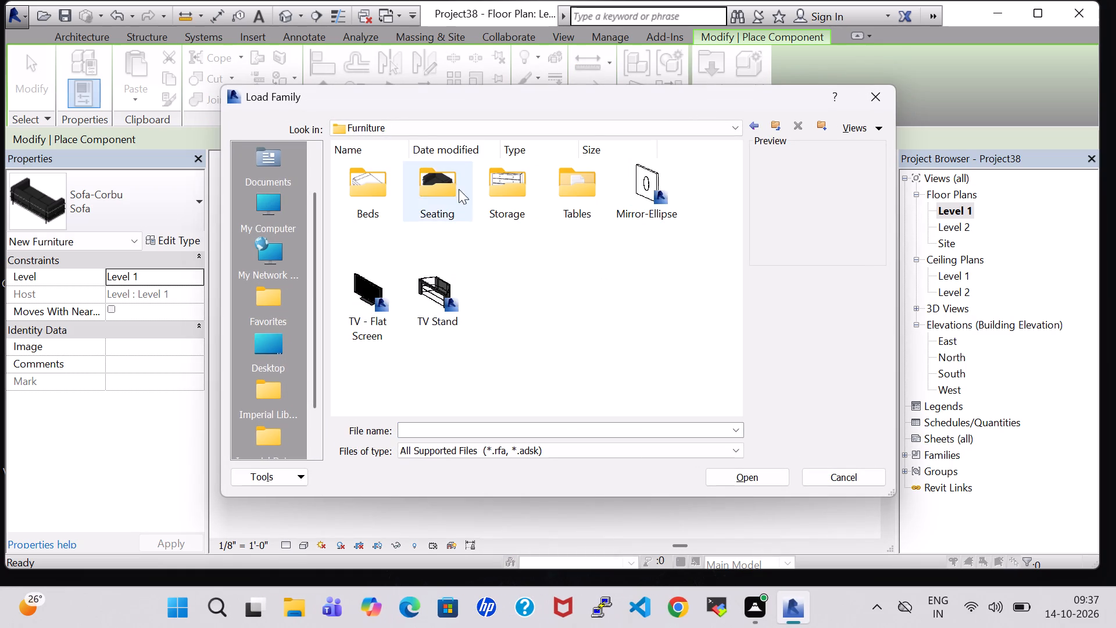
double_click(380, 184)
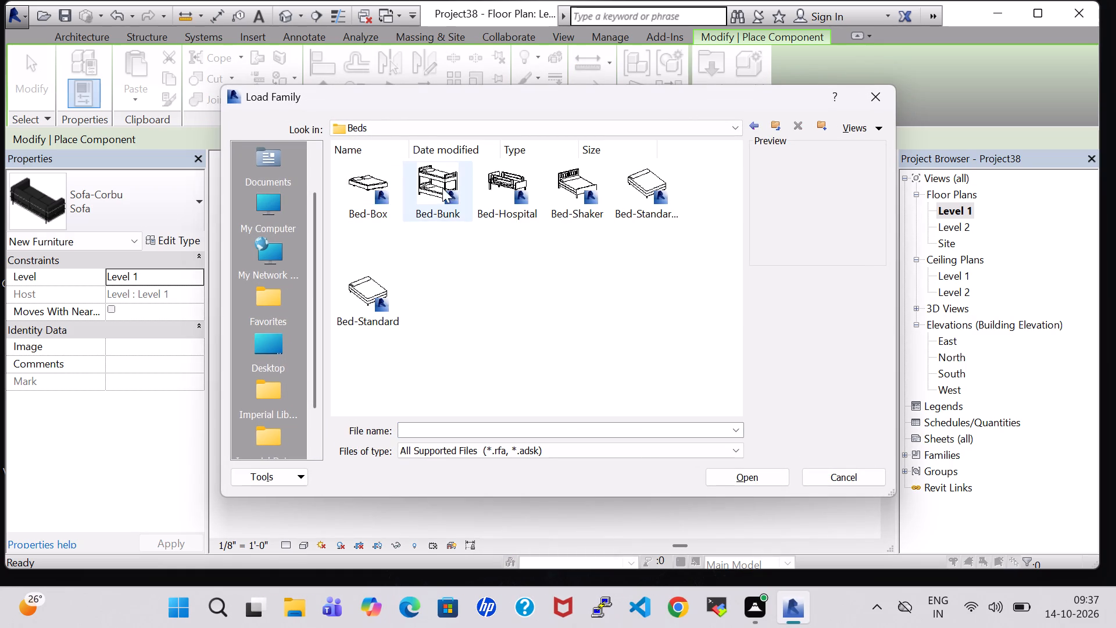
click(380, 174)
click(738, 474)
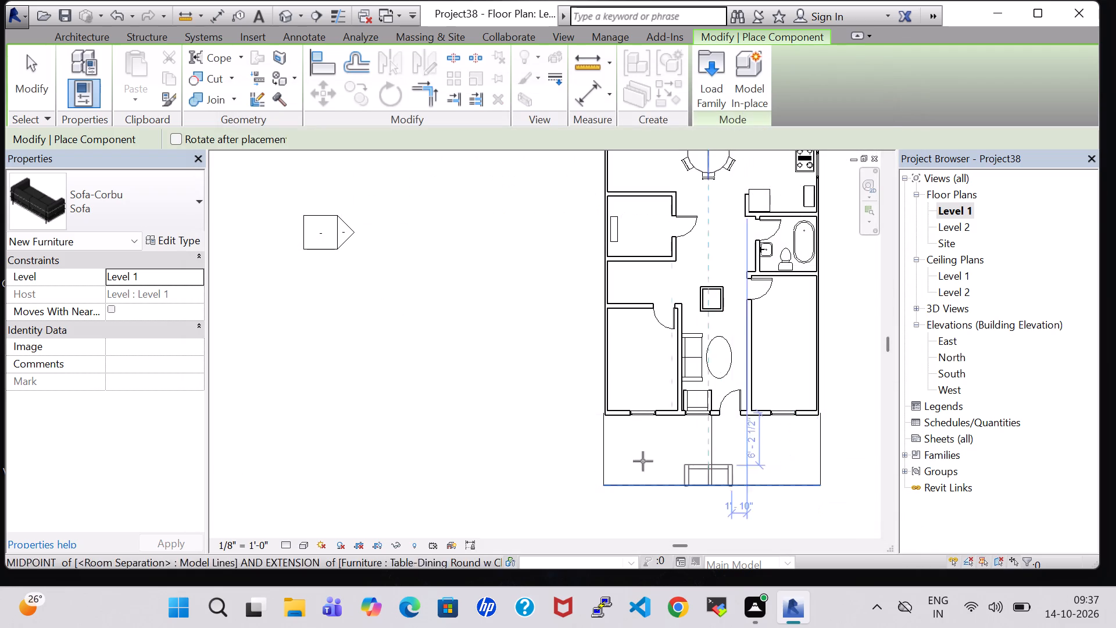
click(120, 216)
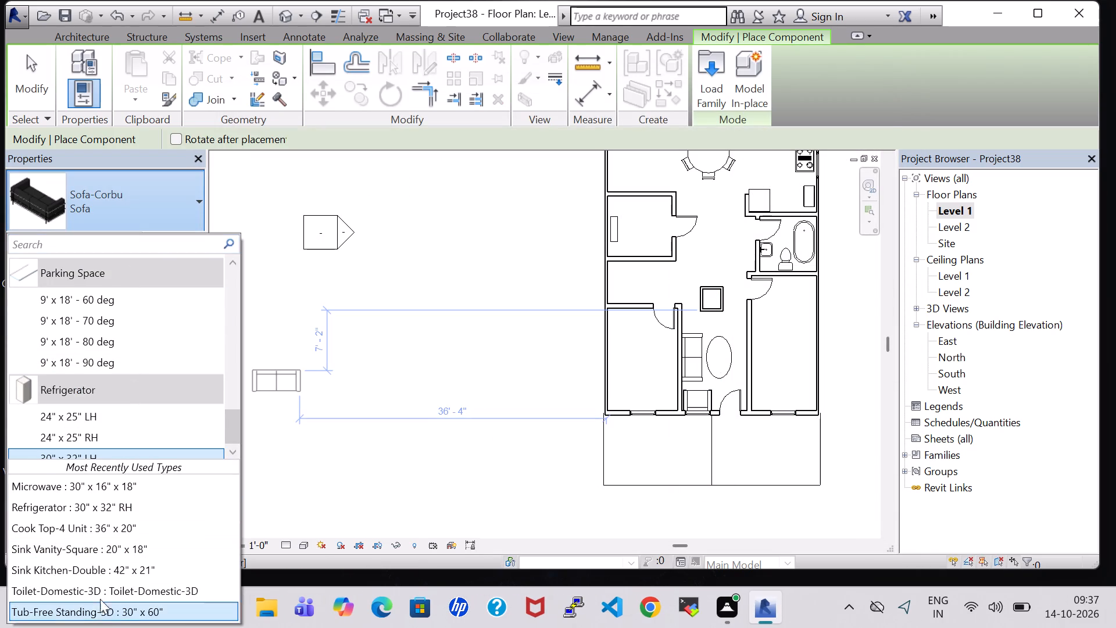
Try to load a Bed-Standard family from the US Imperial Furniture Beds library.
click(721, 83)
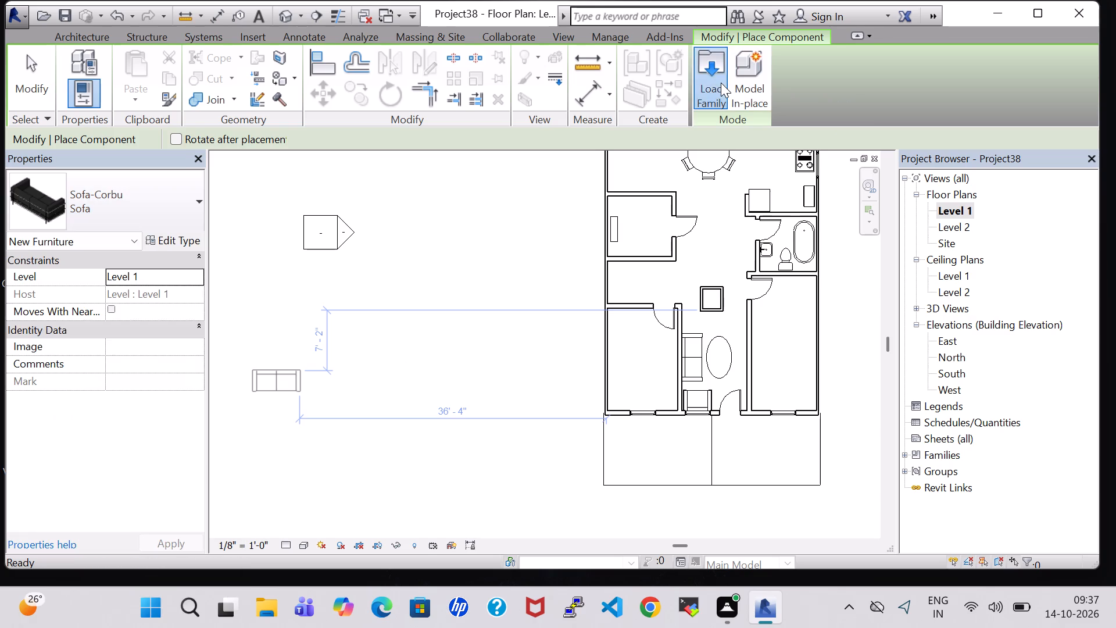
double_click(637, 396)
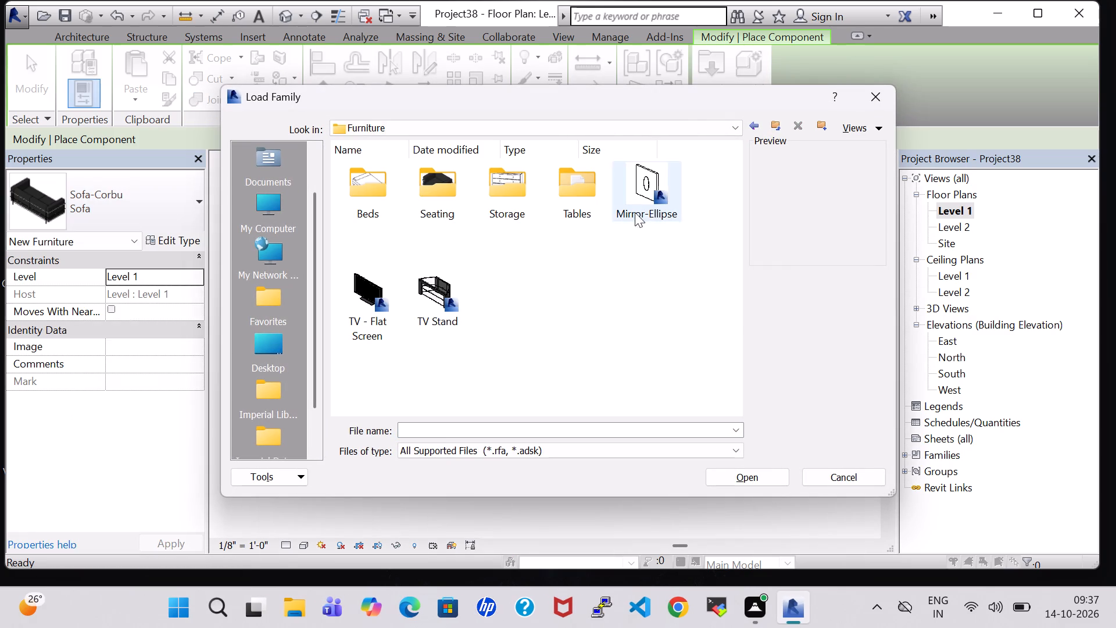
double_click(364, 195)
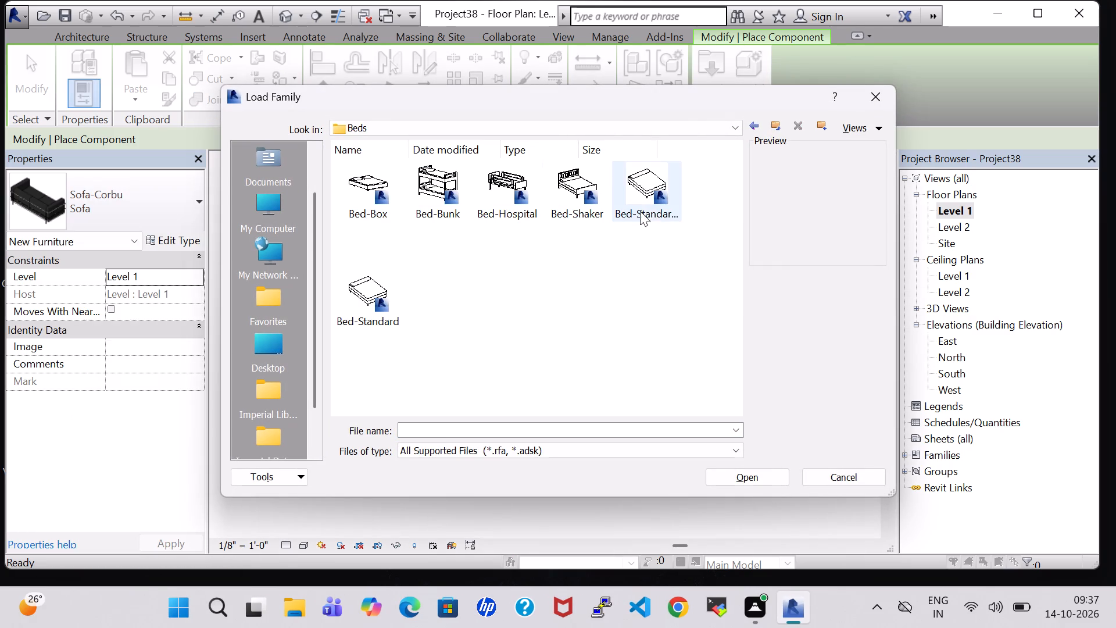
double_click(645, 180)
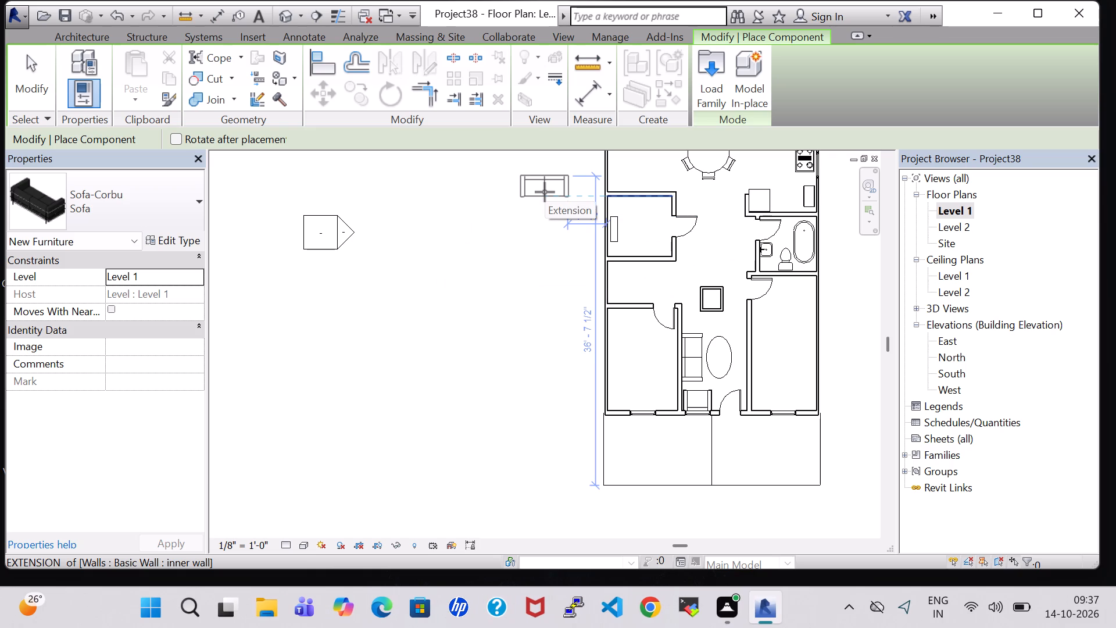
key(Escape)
Place a Bed-Box Double 53" x 74", matching the northwest bedroom's bed, in the southeast bedroom with its head against the east wall.
scroll(545, 192, down, 2)
middle_drag(545, 192, 474, 466)
click(556, 353)
right_click(556, 353)
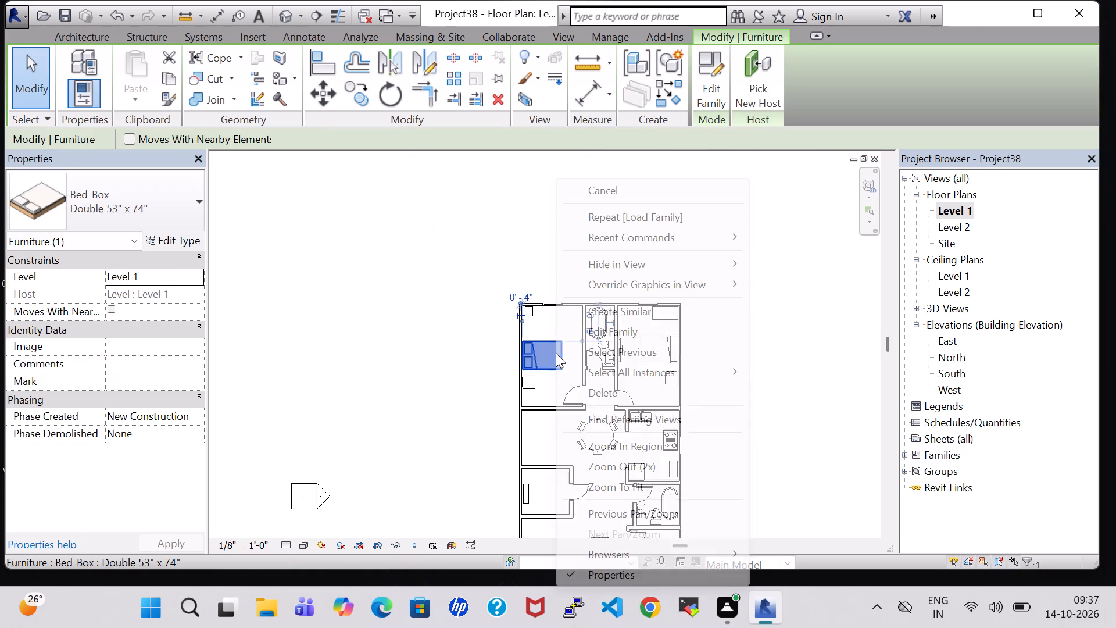
click(629, 319)
middle_drag(740, 408, 733, 294)
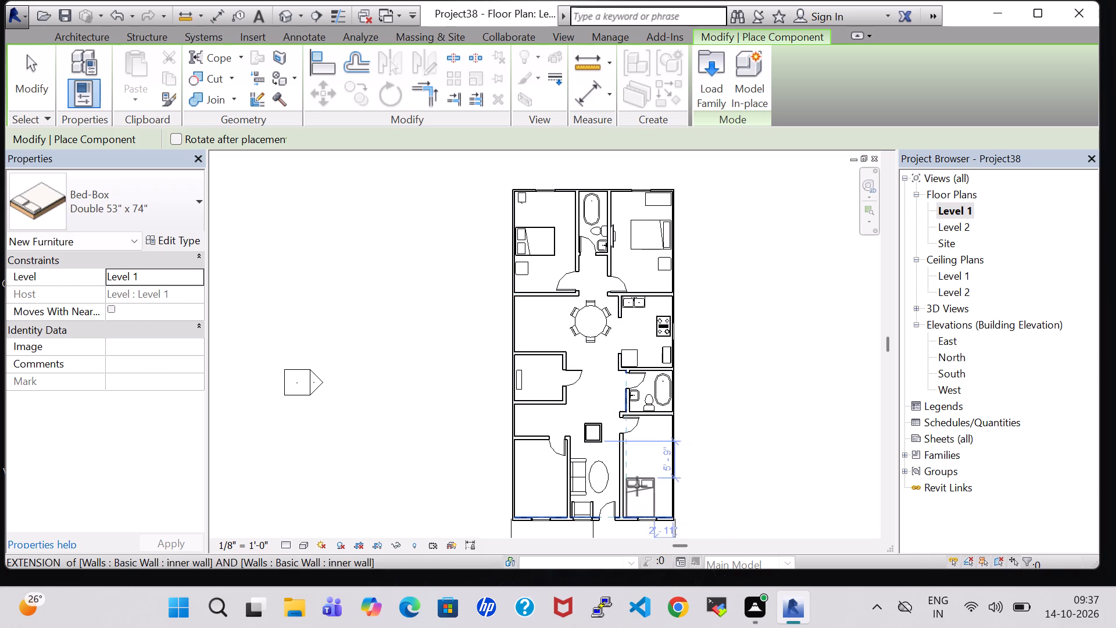
key(space)
key(space)
key(space)
key(space)
key(space)
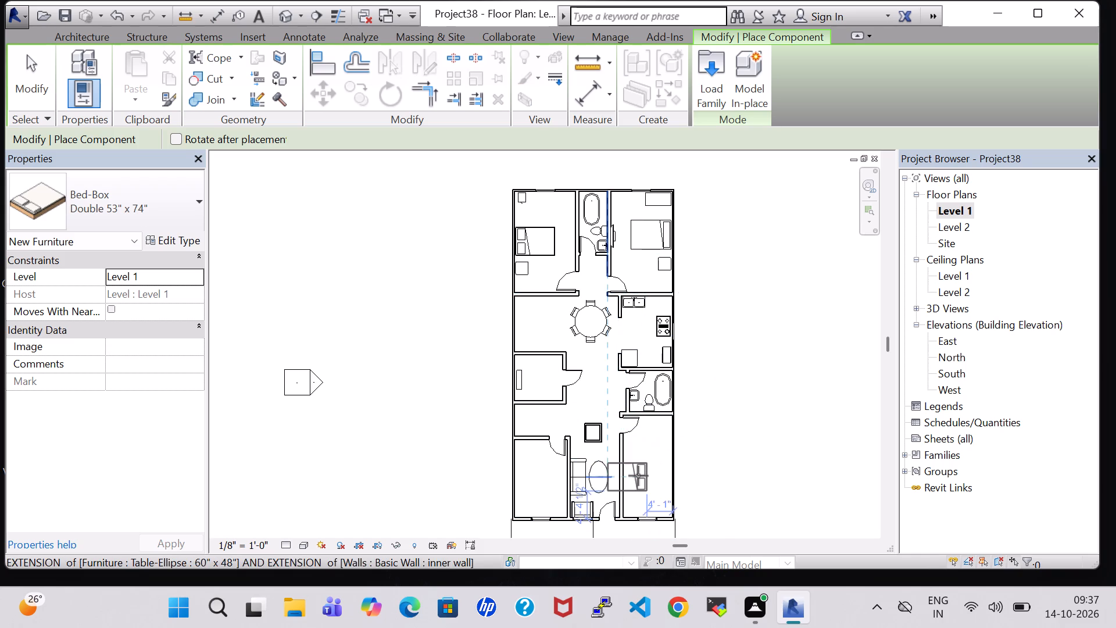
key(space)
key(space)
key(space)
key(space)
key(space)
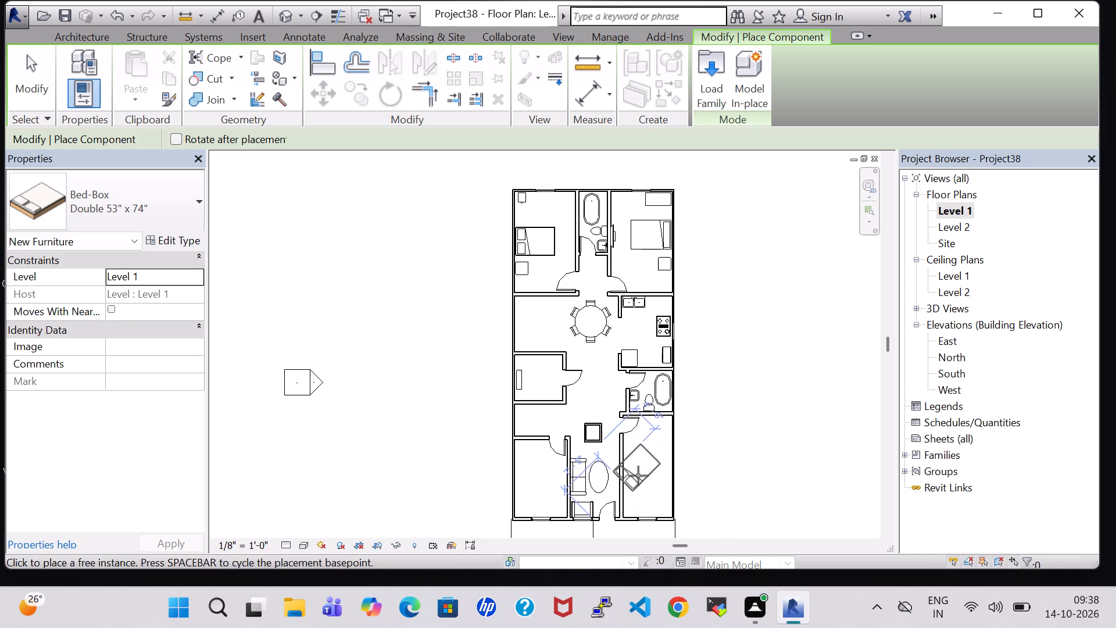
key(space)
key(space)
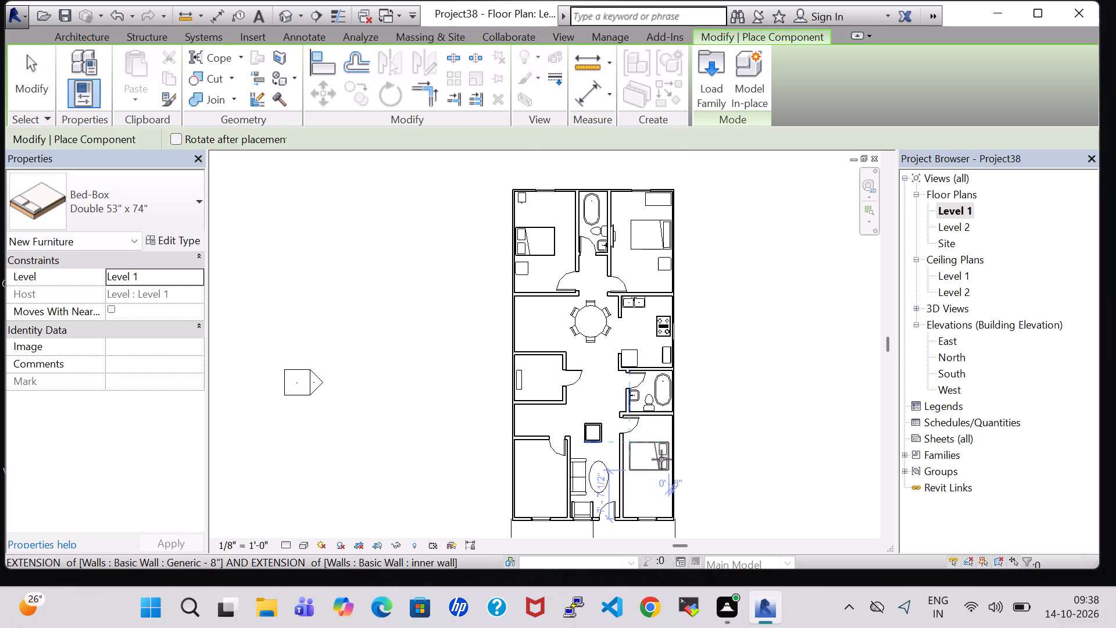
scroll(661, 463, up, 6)
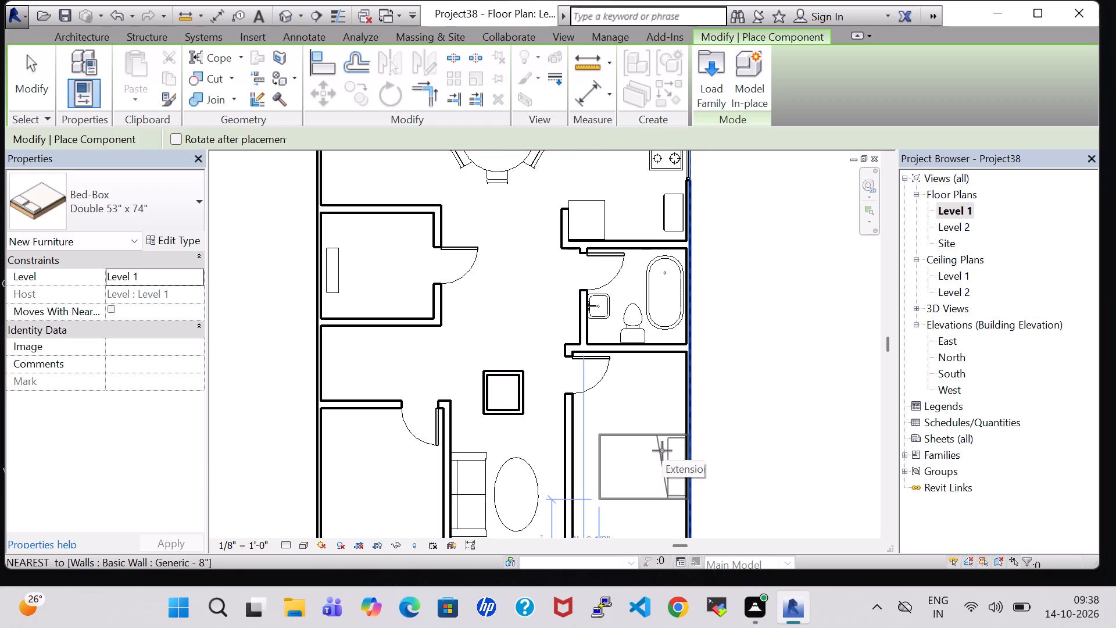
click(656, 451)
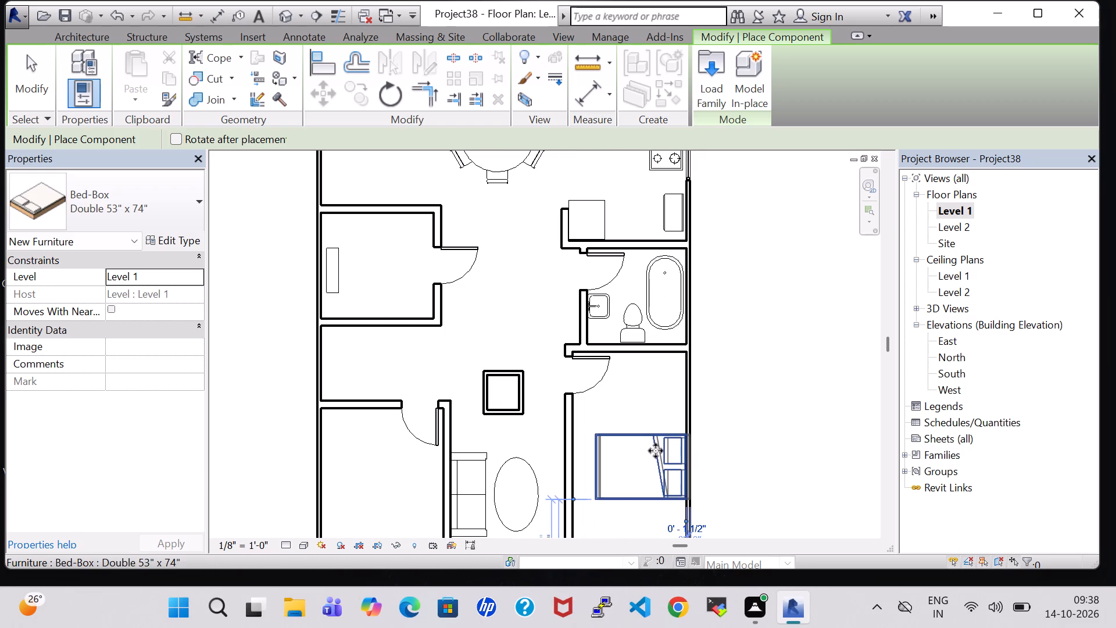
key(Escape)
key(Escape)
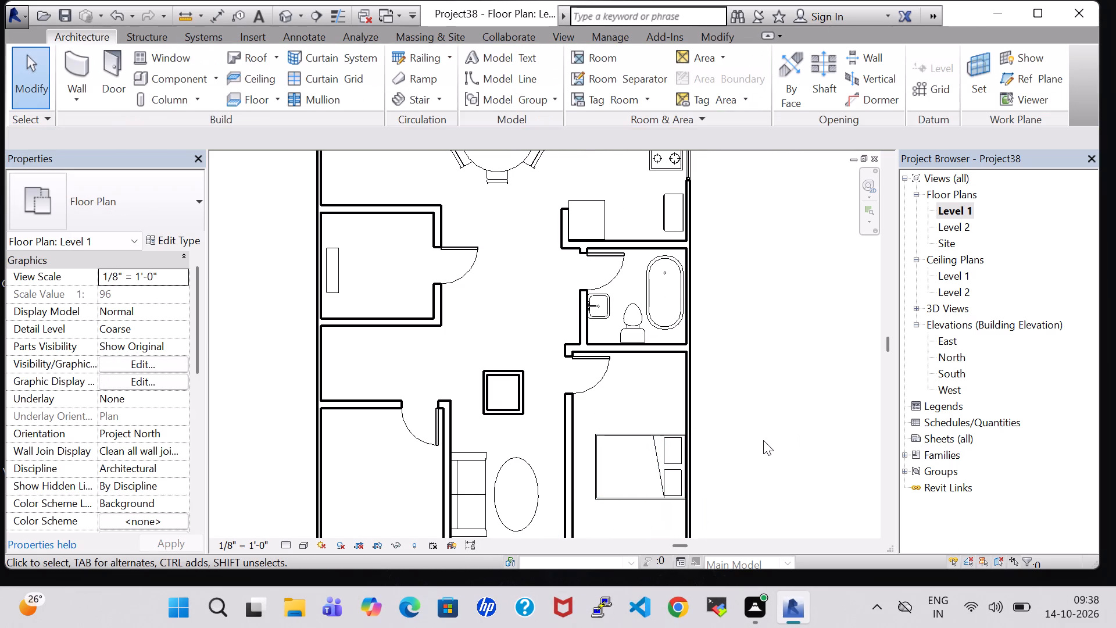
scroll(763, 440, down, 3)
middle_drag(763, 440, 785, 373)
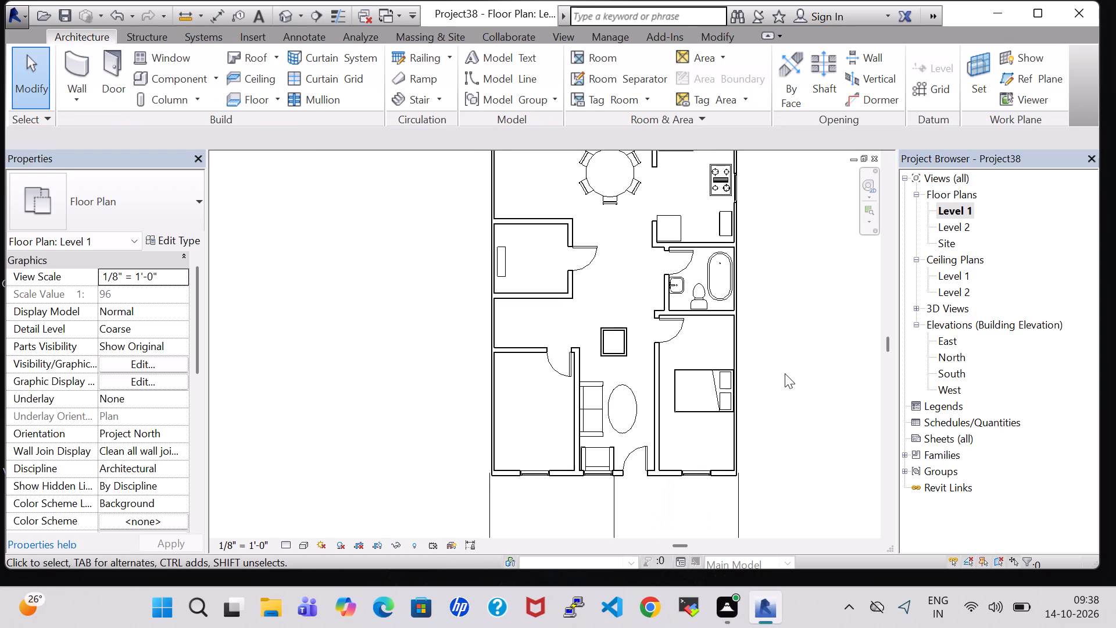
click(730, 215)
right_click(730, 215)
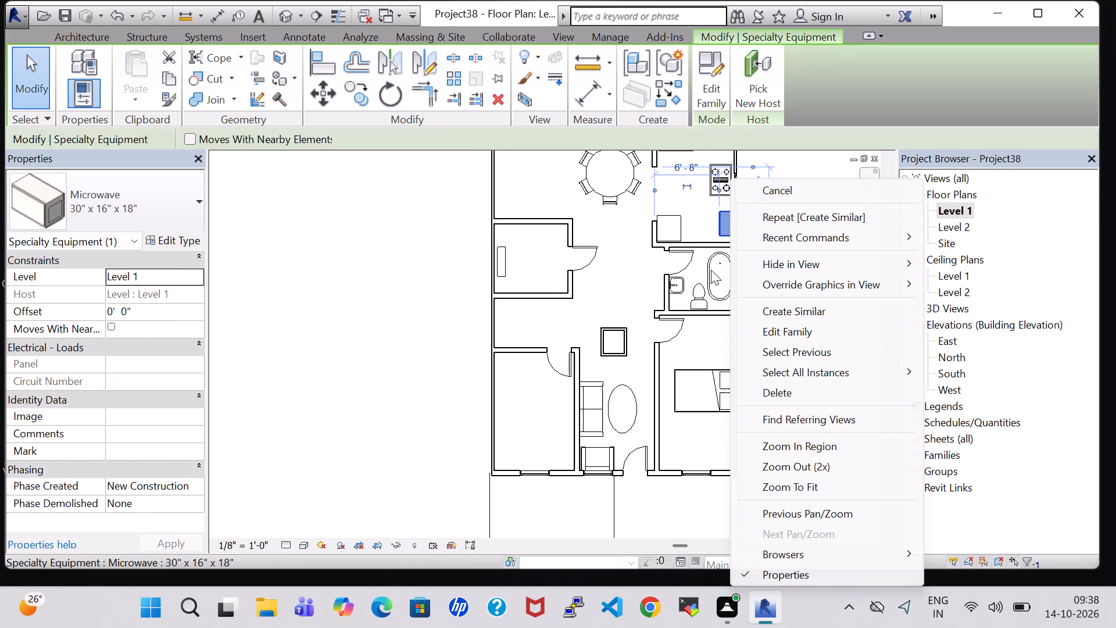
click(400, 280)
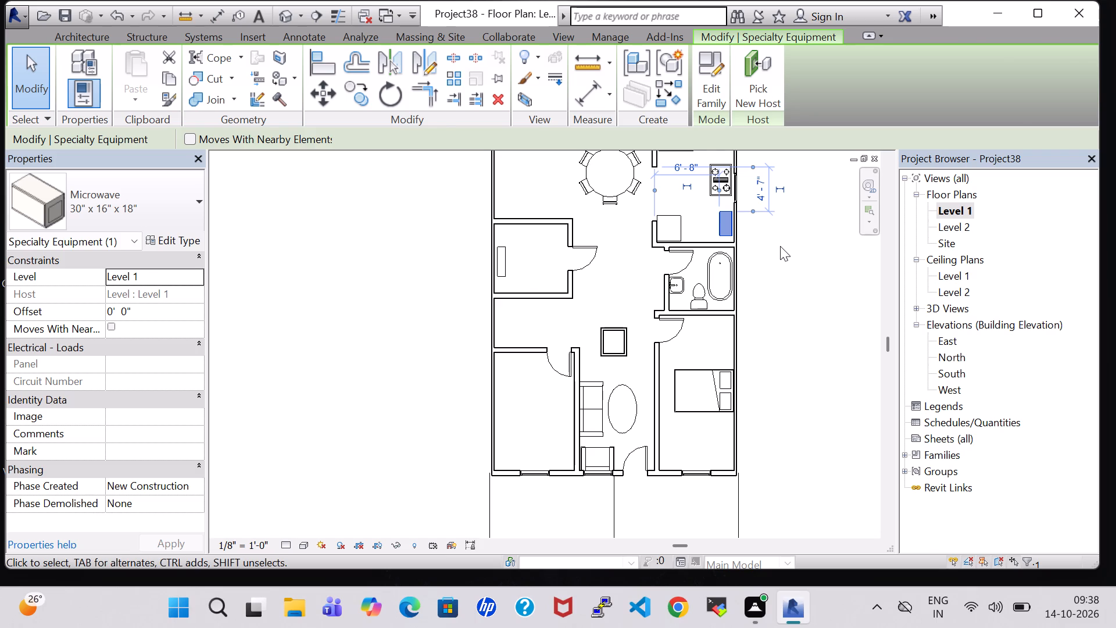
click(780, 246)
Place a Table-End 24" x 24", matching the northeast bedroom's, against the southeast bedroom's east wall on the north side of the bed.
middle_drag(780, 246, 781, 362)
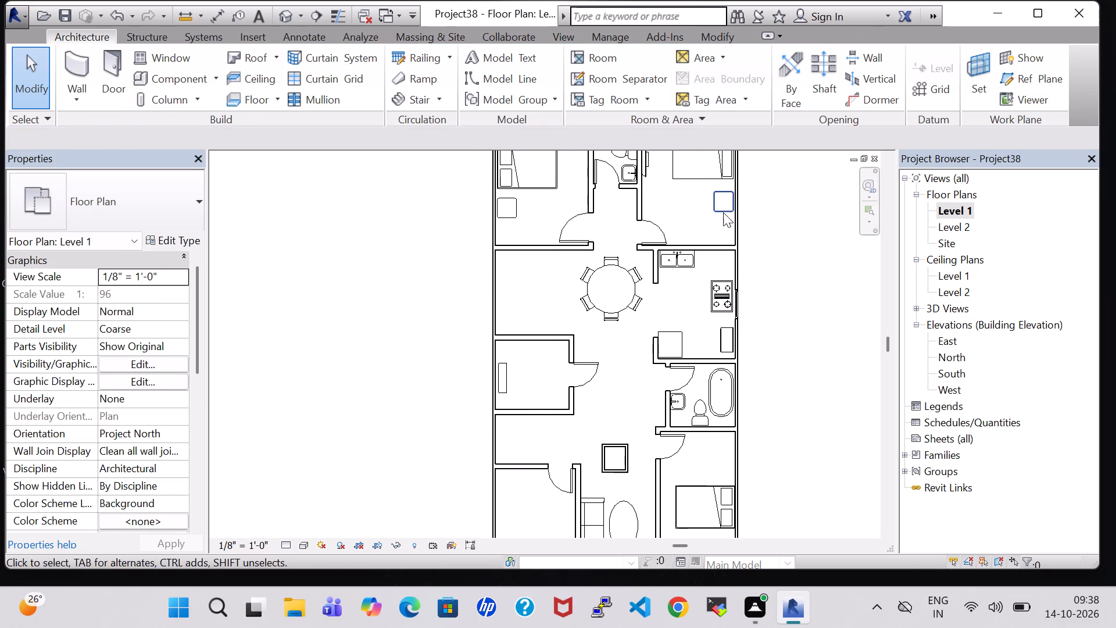
click(720, 200)
right_click(720, 200)
click(809, 308)
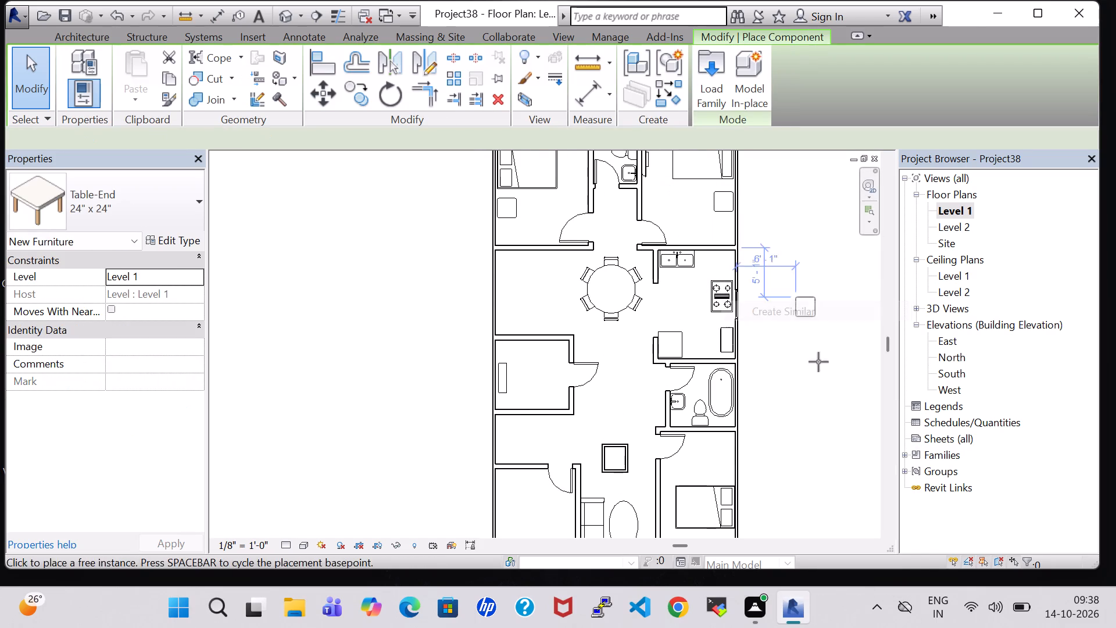
middle_drag(860, 502, 827, 411)
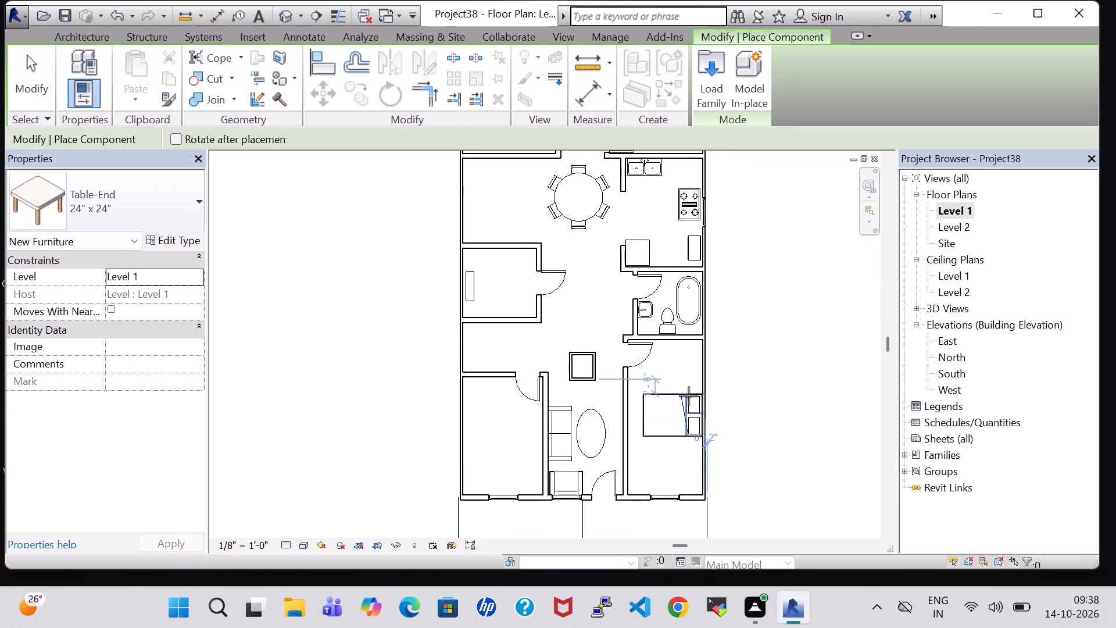
scroll(690, 367, up, 5)
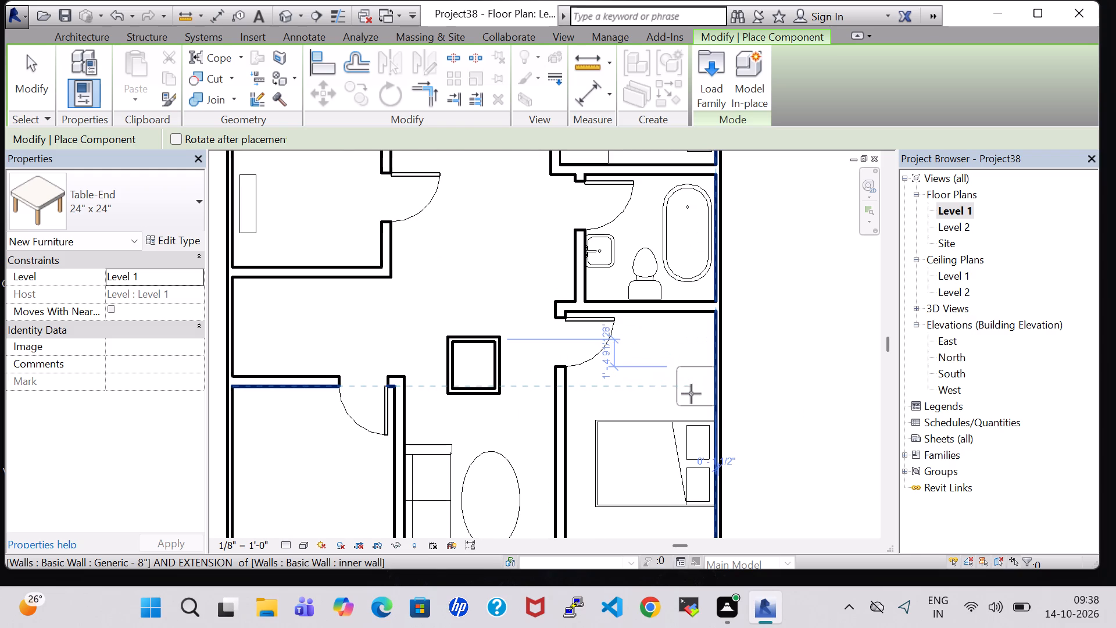
scroll(691, 393, up, 7)
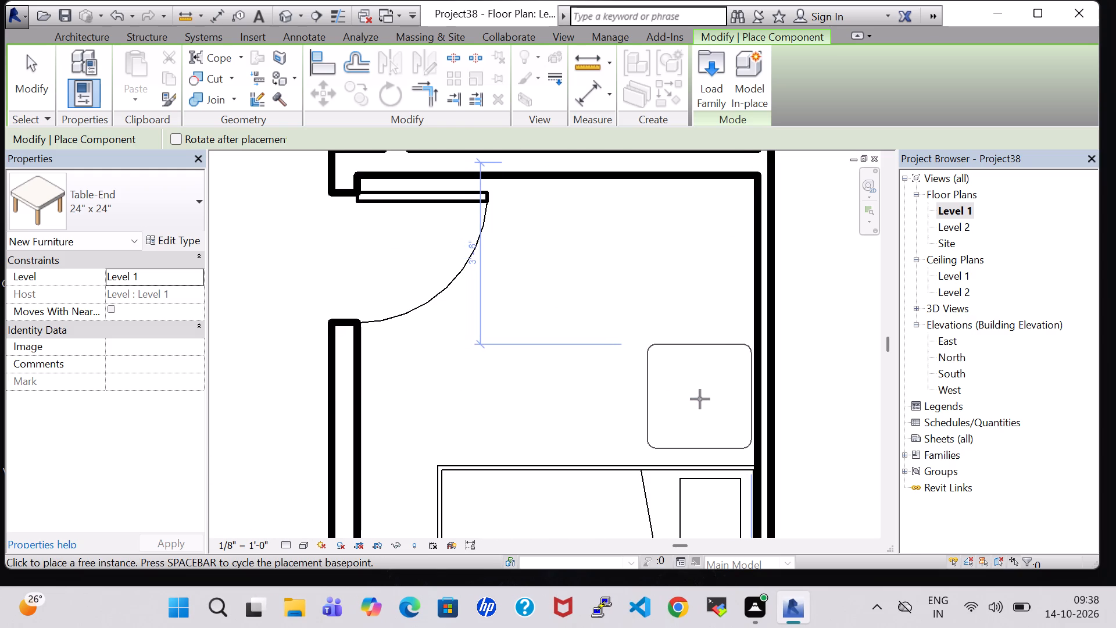
click(700, 399)
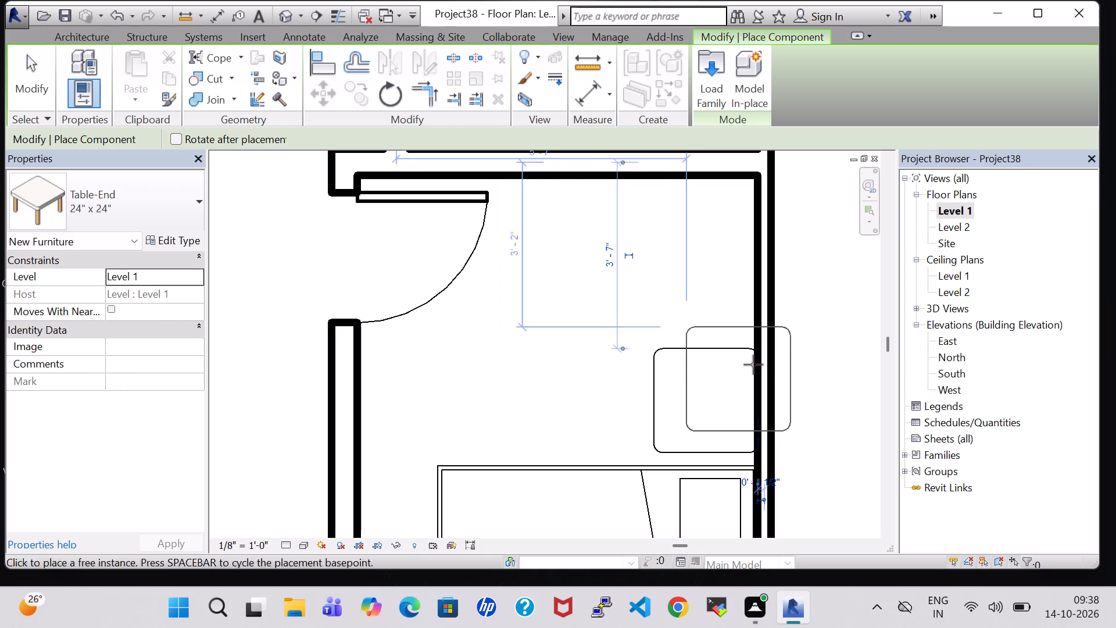
scroll(789, 348, down, 3)
key(Escape)
scroll(789, 348, down, 2)
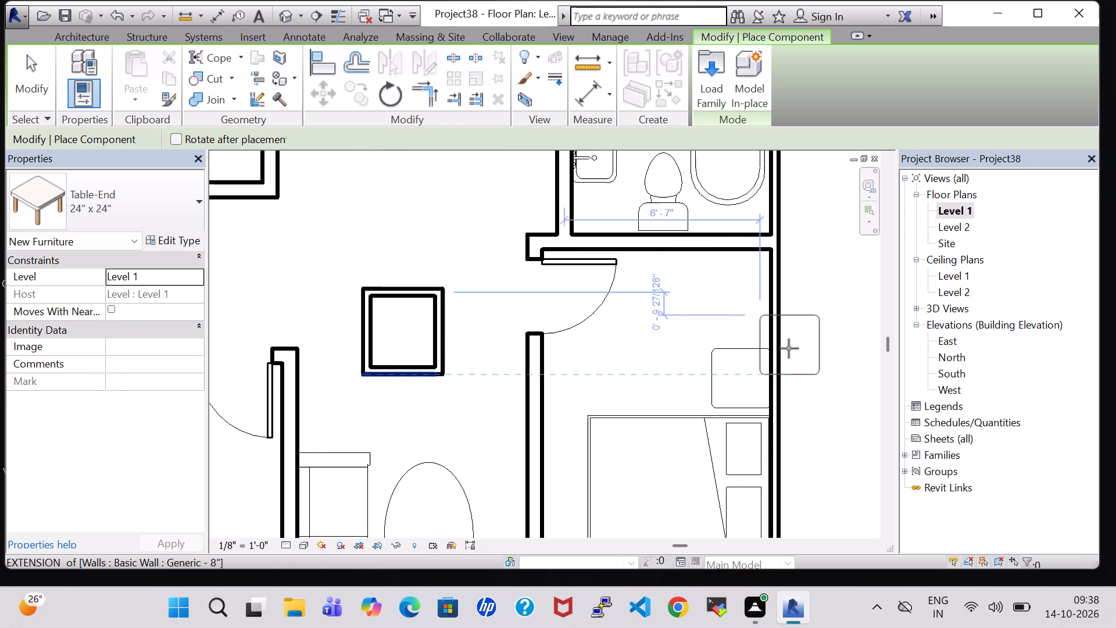
key(Escape)
Place a Dresser 48" x 72" x 24", matching the northeast bedroom's, against the southeast bedroom's east wall on the south side of the bed.
scroll(789, 348, down, 8)
middle_drag(807, 317, 799, 370)
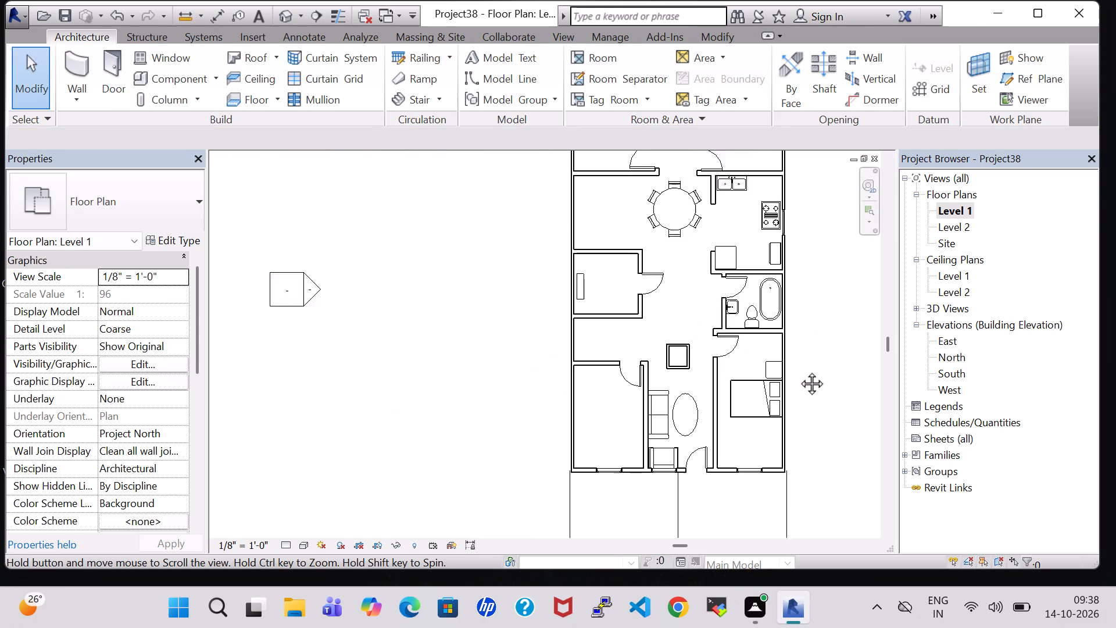
middle_drag(799, 370, 778, 443)
click(720, 162)
right_click(720, 162)
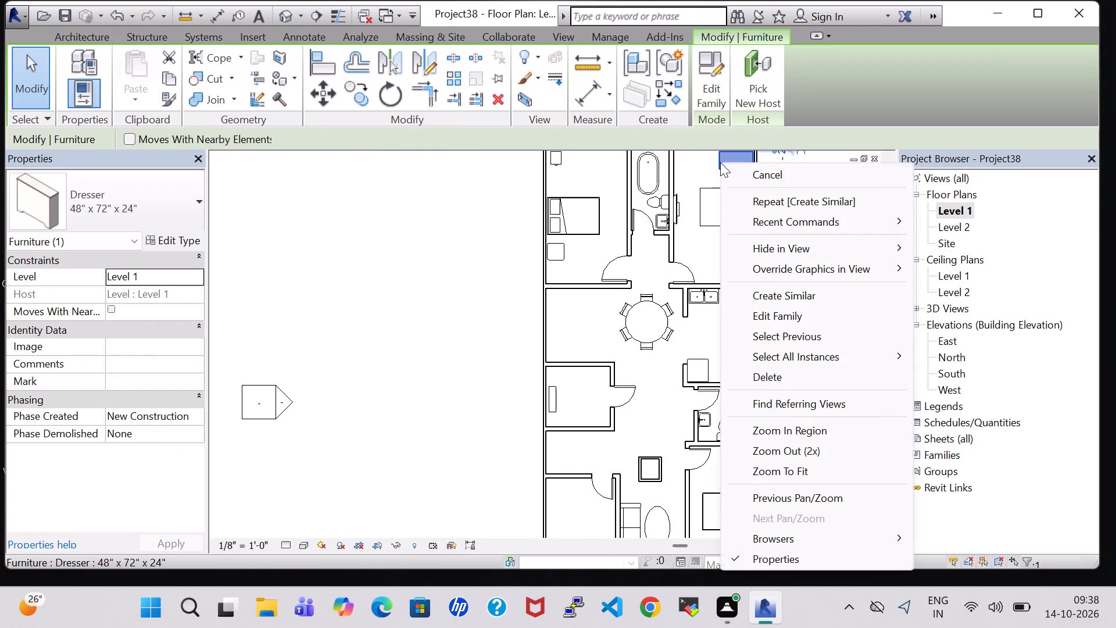
click(807, 298)
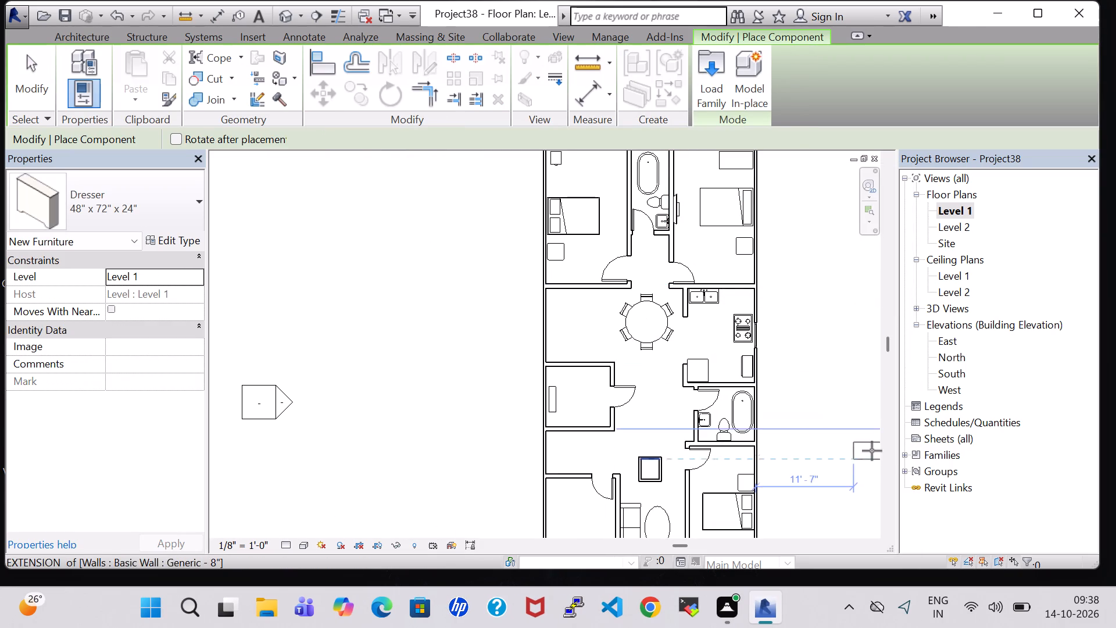
middle_drag(872, 451, 820, 279)
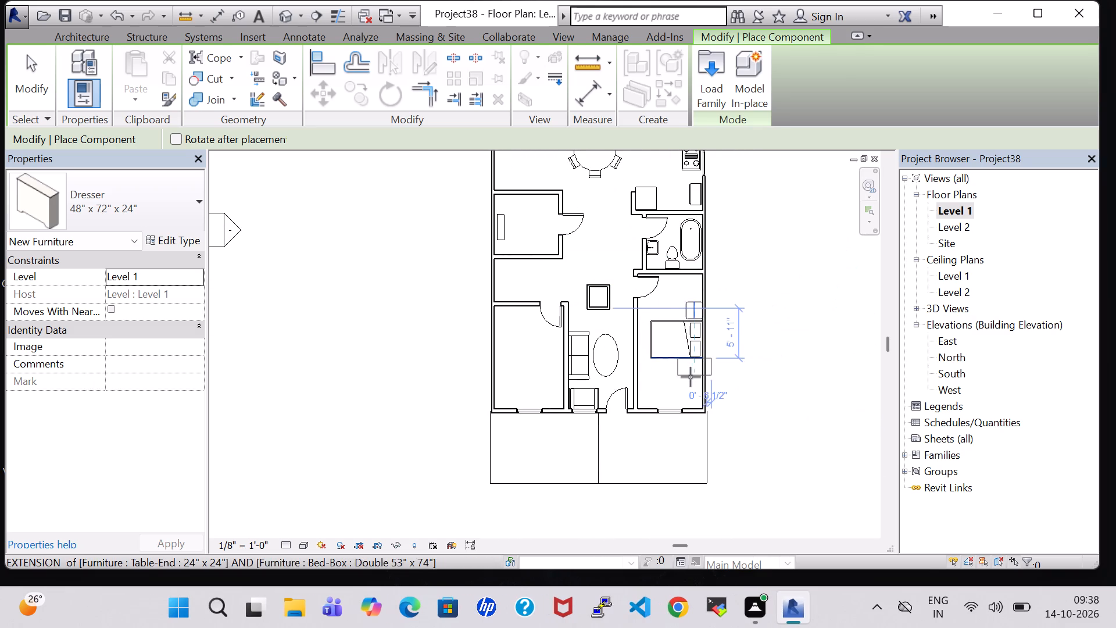
key(space)
key(space)
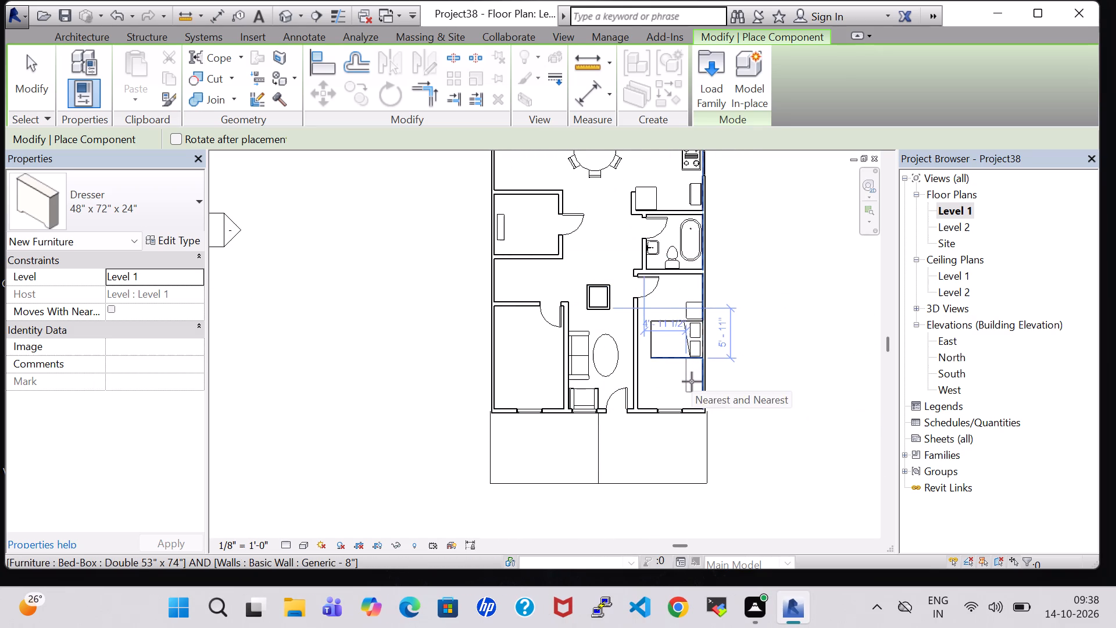
click(692, 383)
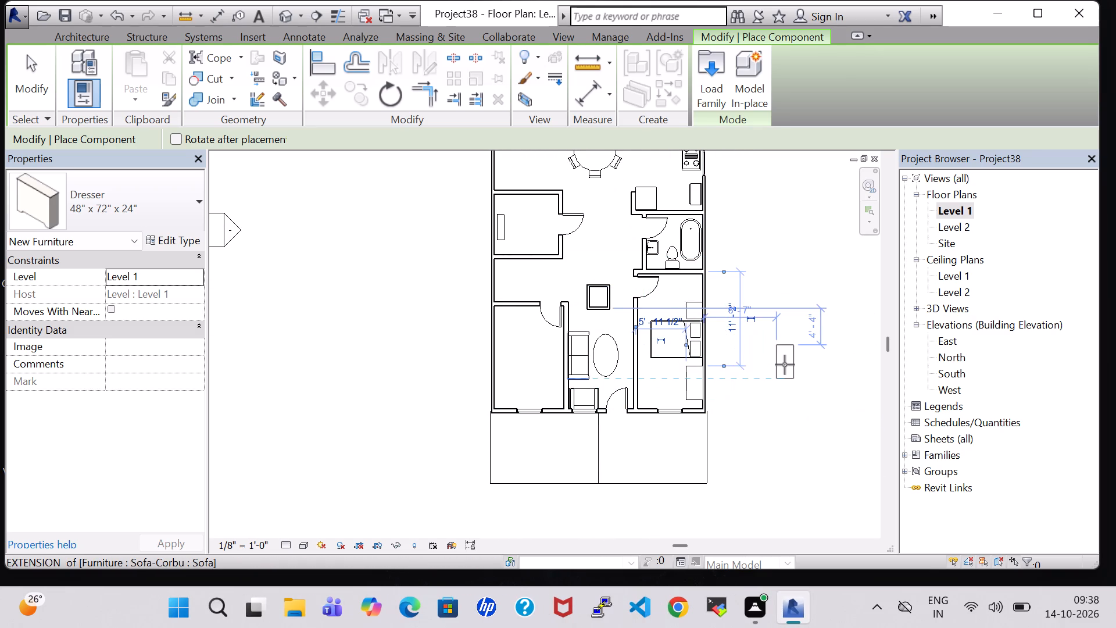
key(Escape)
key(Escape)
click(785, 365)
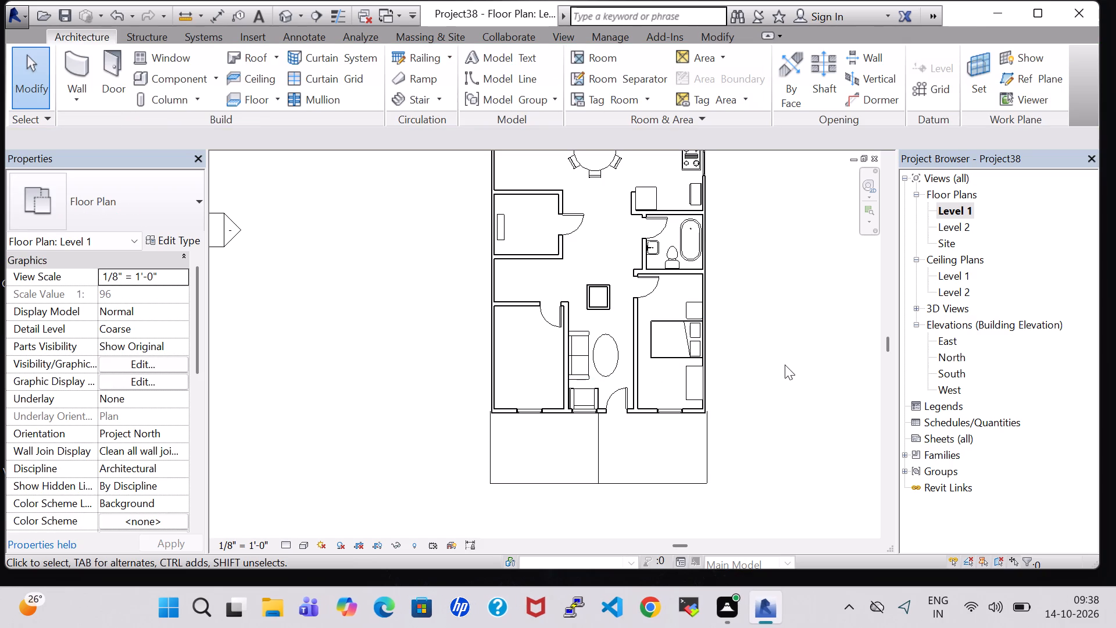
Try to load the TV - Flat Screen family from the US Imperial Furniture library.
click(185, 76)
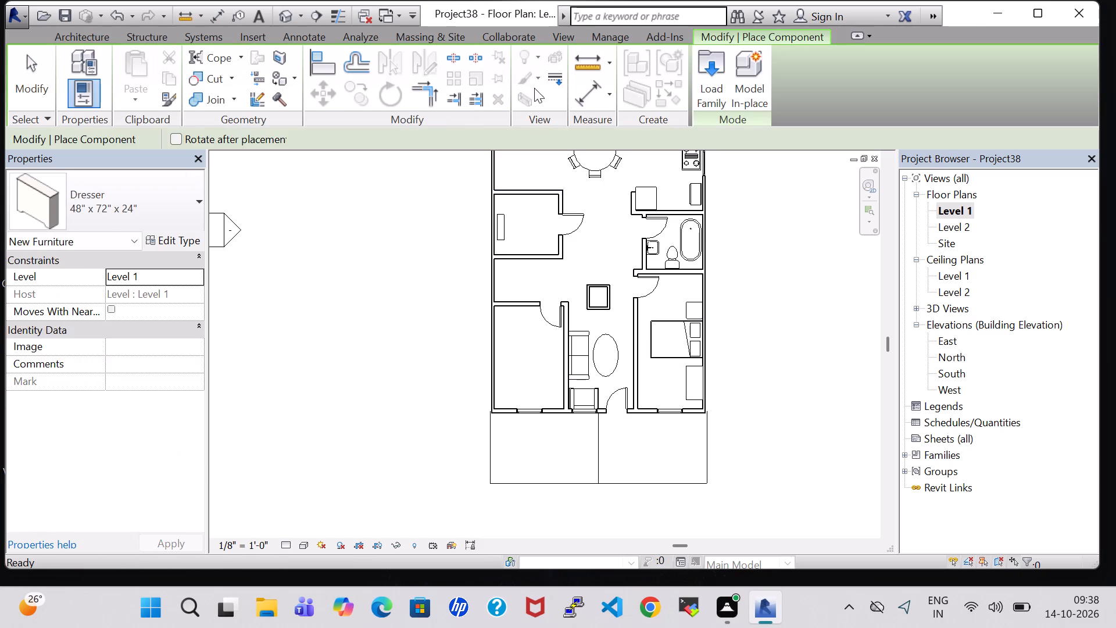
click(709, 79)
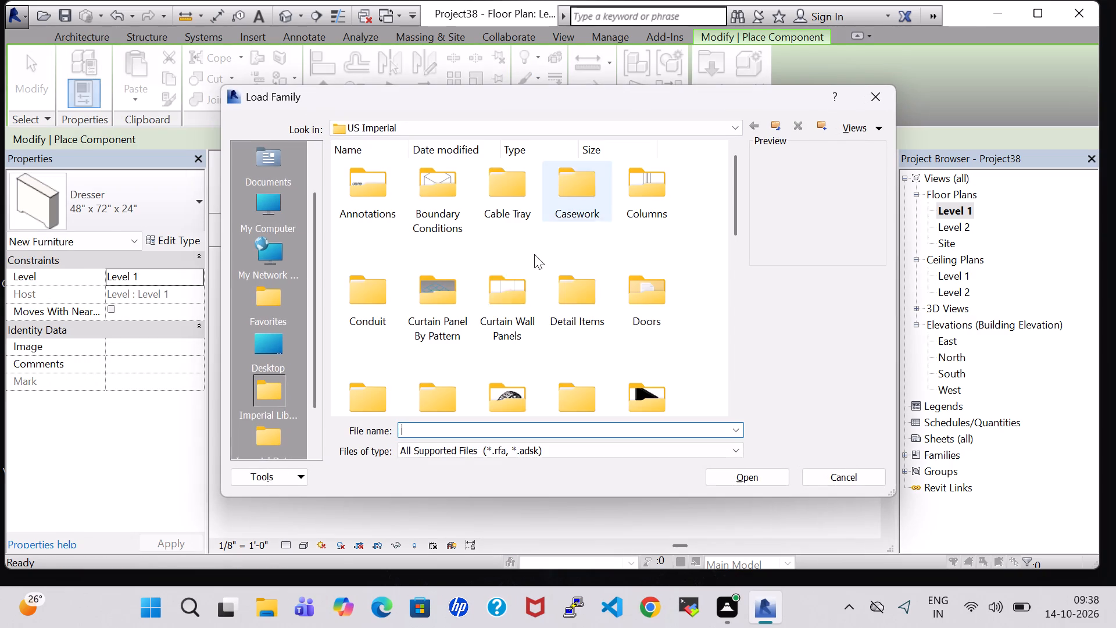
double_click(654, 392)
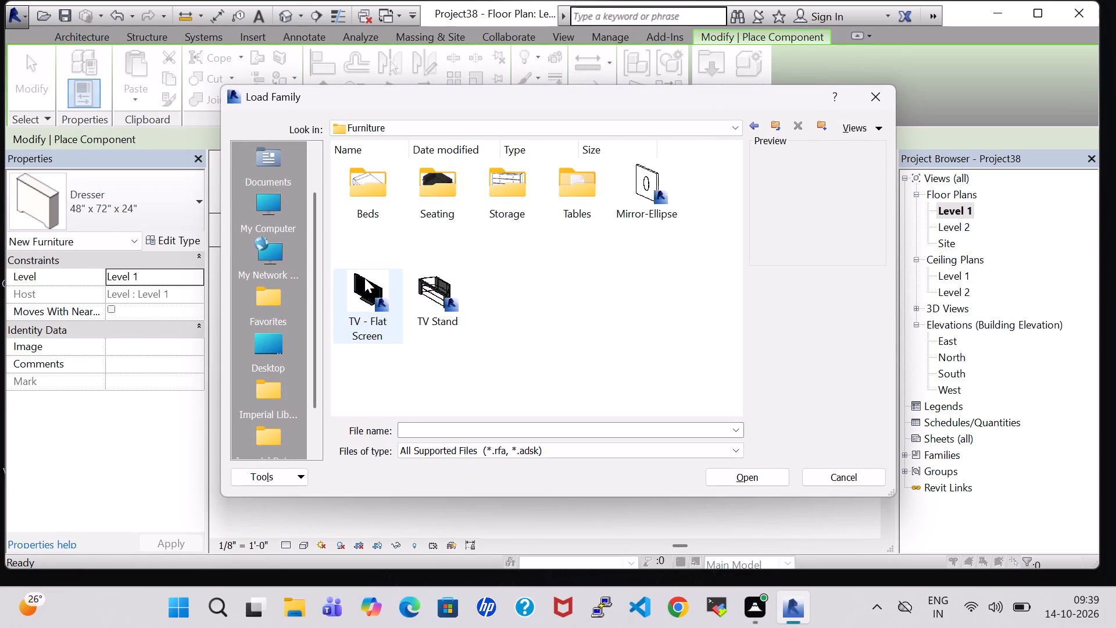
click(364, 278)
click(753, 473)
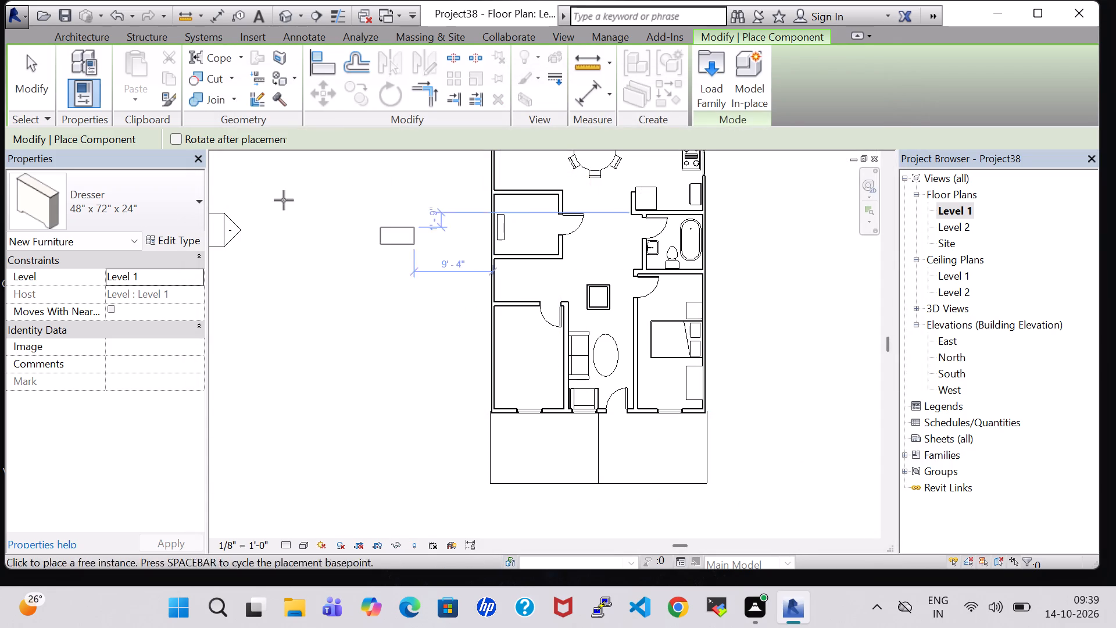
Look through the loaded component types for the flat-screen TV.
click(148, 198)
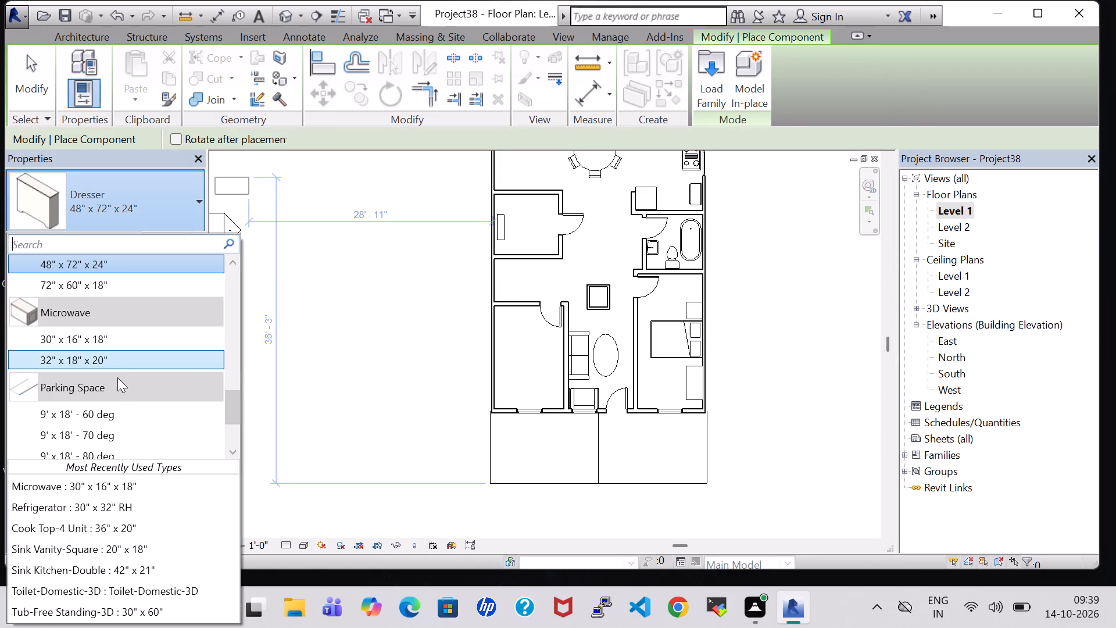
scroll(8, 345, up, 3)
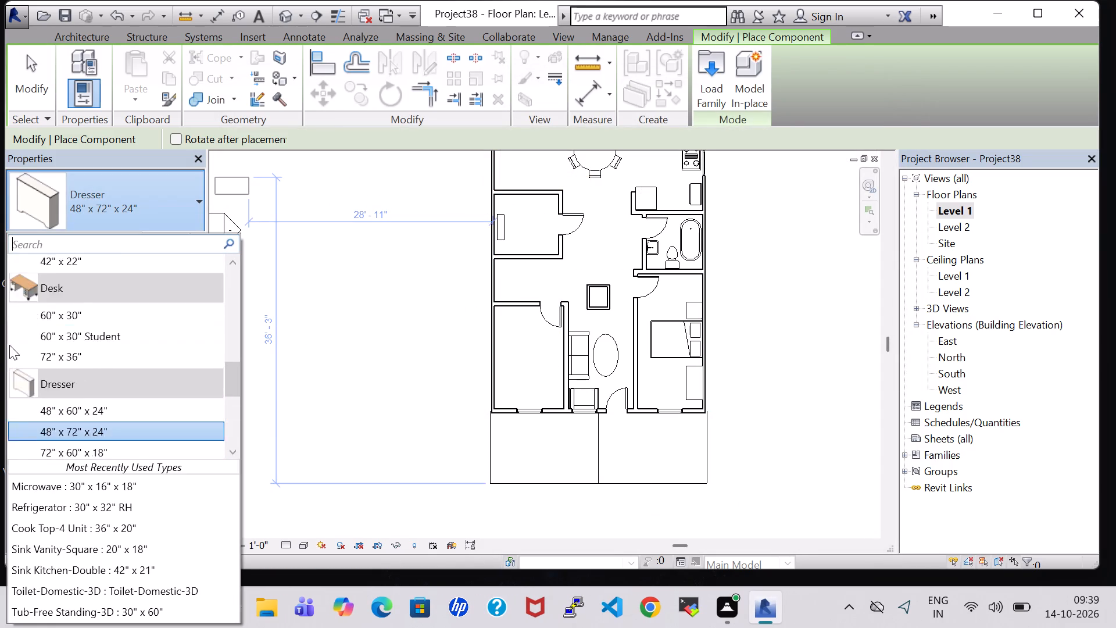
scroll(9, 345, up, 12)
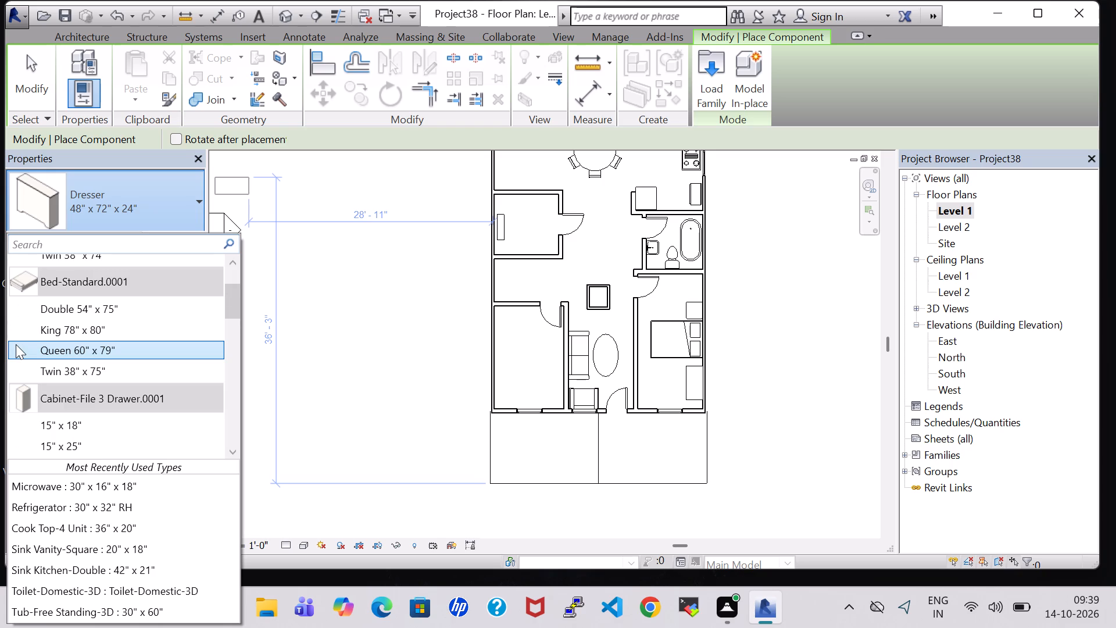
scroll(16, 344, up, 9)
scroll(19, 344, down, 7)
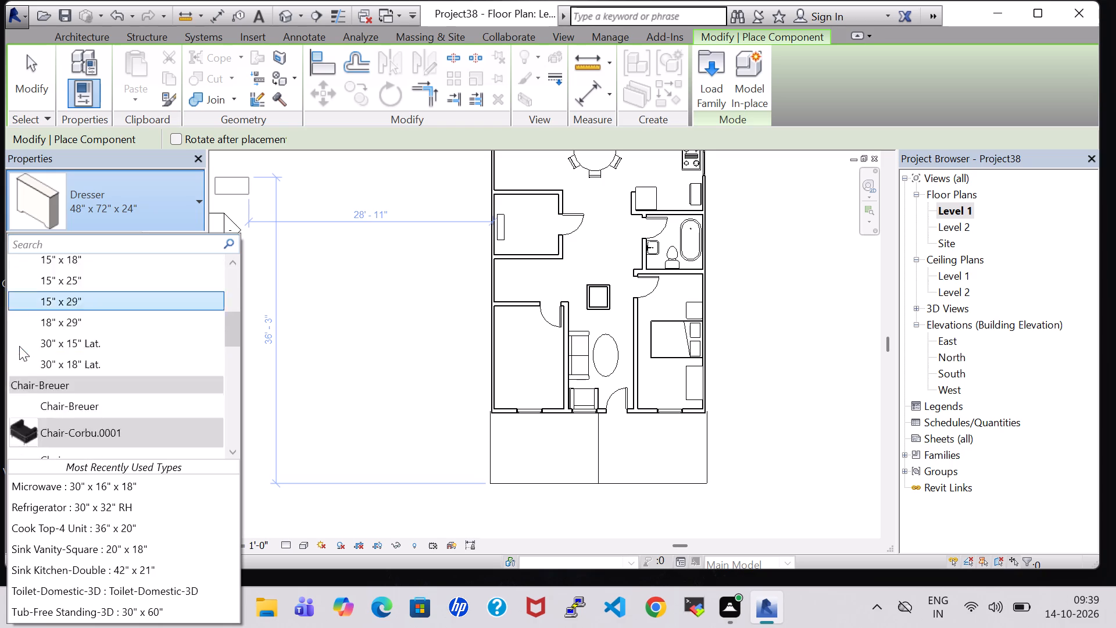
scroll(19, 346, down, 20)
scroll(19, 346, down, 6)
scroll(103, 351, down, 2)
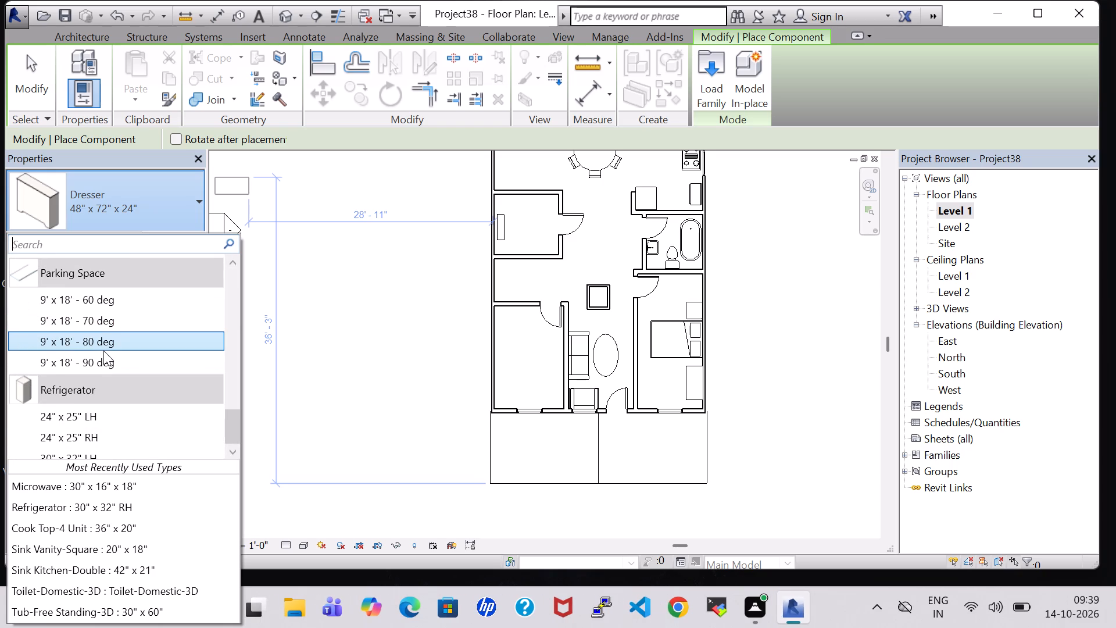
scroll(103, 351, down, 1)
key(Escape)
key(Escape)
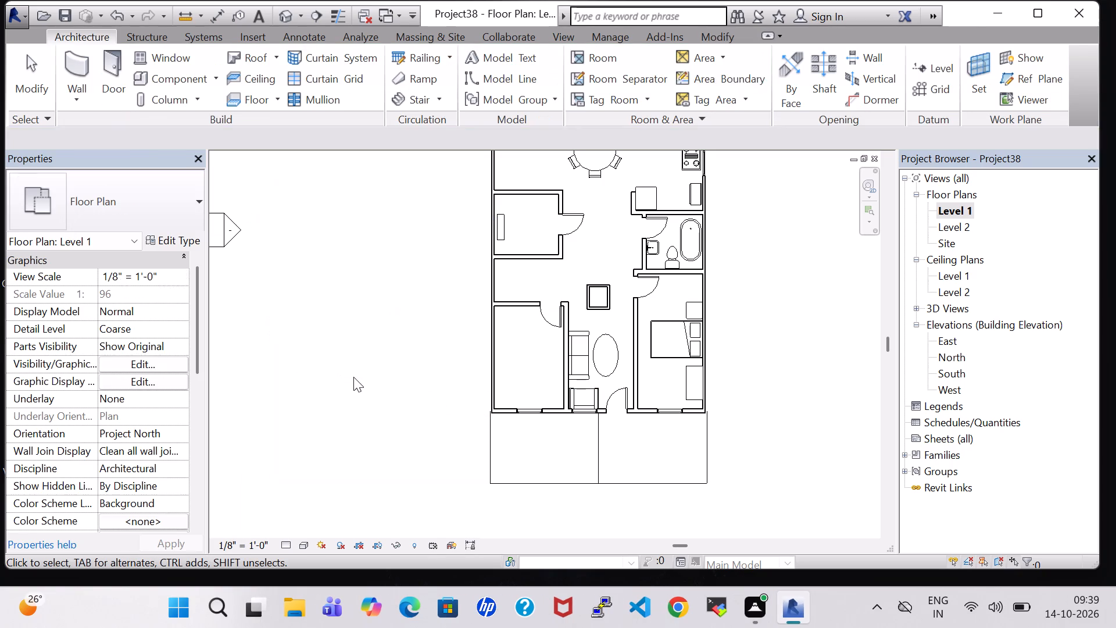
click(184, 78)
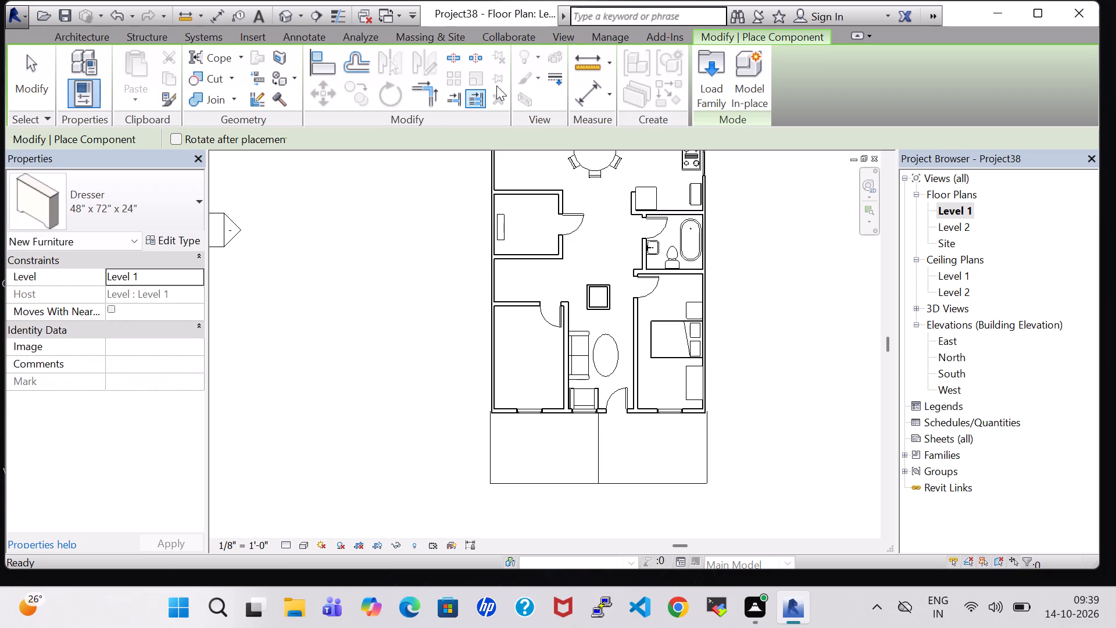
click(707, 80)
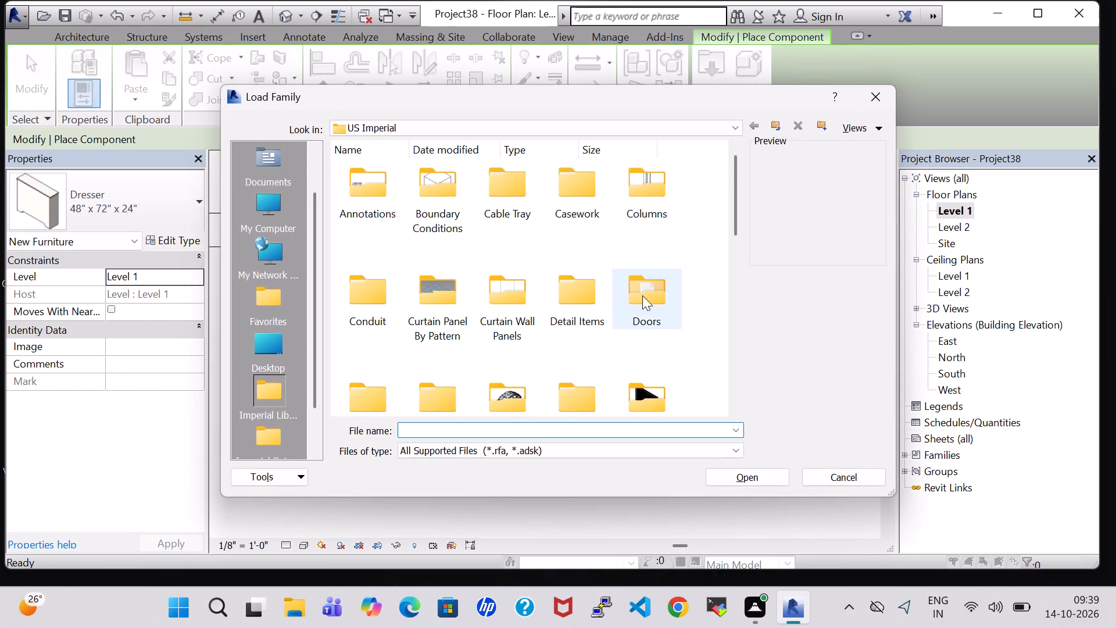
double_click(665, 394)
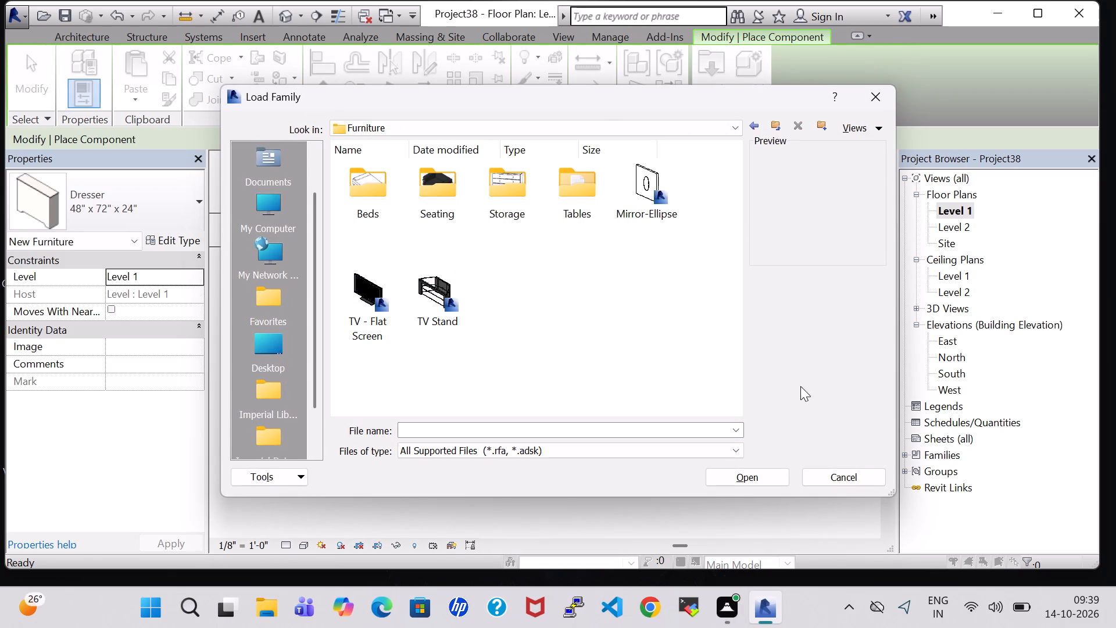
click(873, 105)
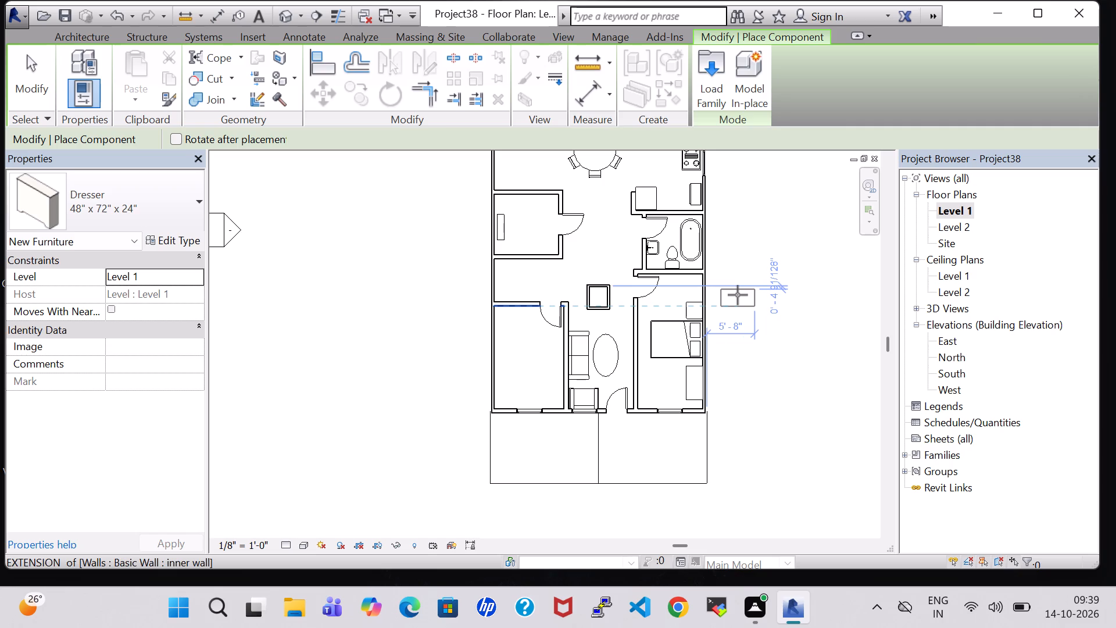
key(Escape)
Place a TV - Flat Screen 42", matching the northeast bedroom's, on the hall's east wall, facing the sofa.
middle_drag(603, 222, 611, 283)
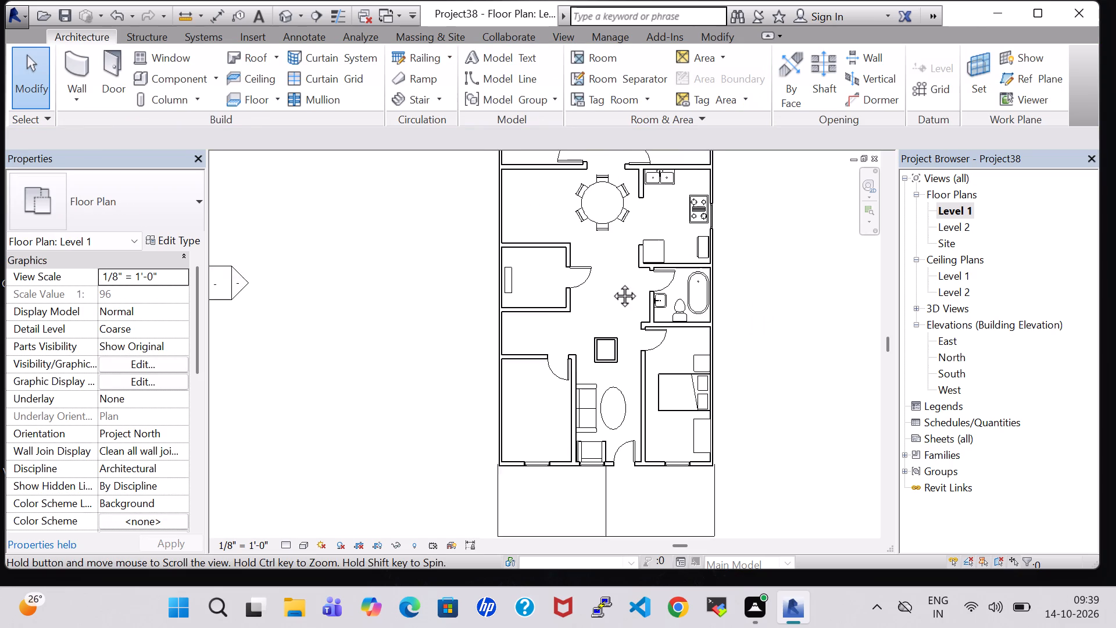
middle_drag(611, 283, 614, 296)
middle_drag(621, 242, 595, 356)
scroll(595, 356, up, 1)
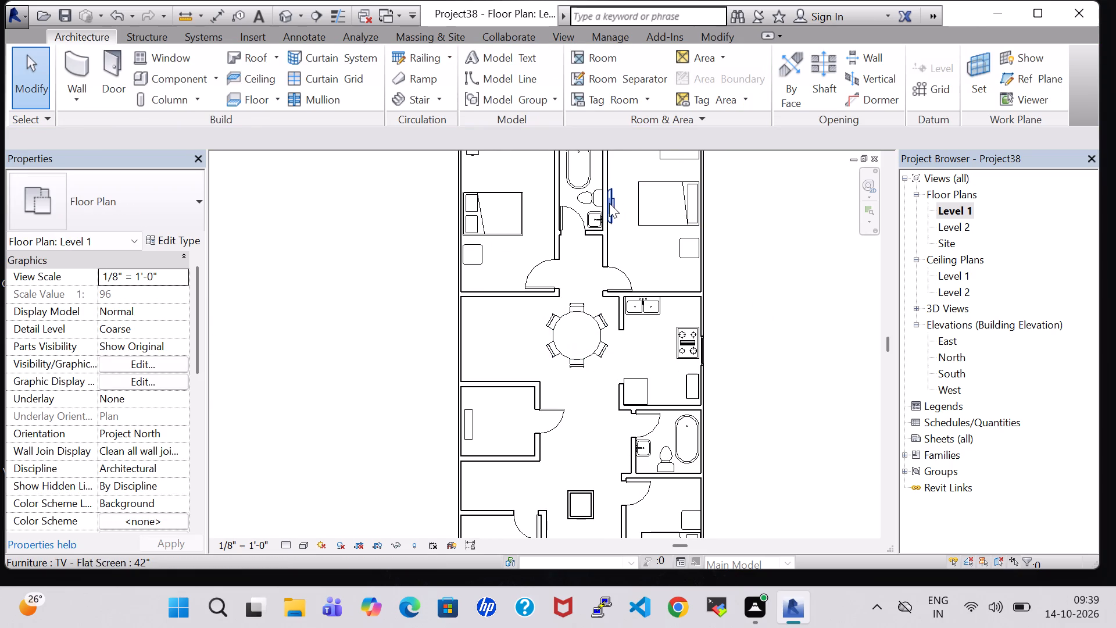
click(609, 203)
right_click(609, 203)
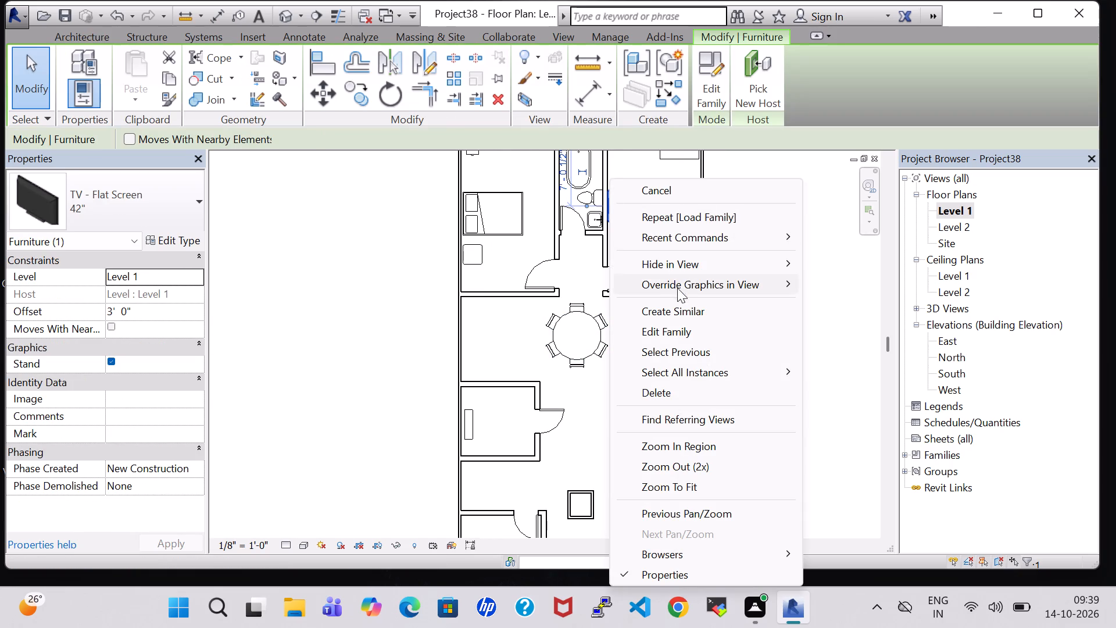
click(685, 308)
middle_drag(734, 352, 759, 248)
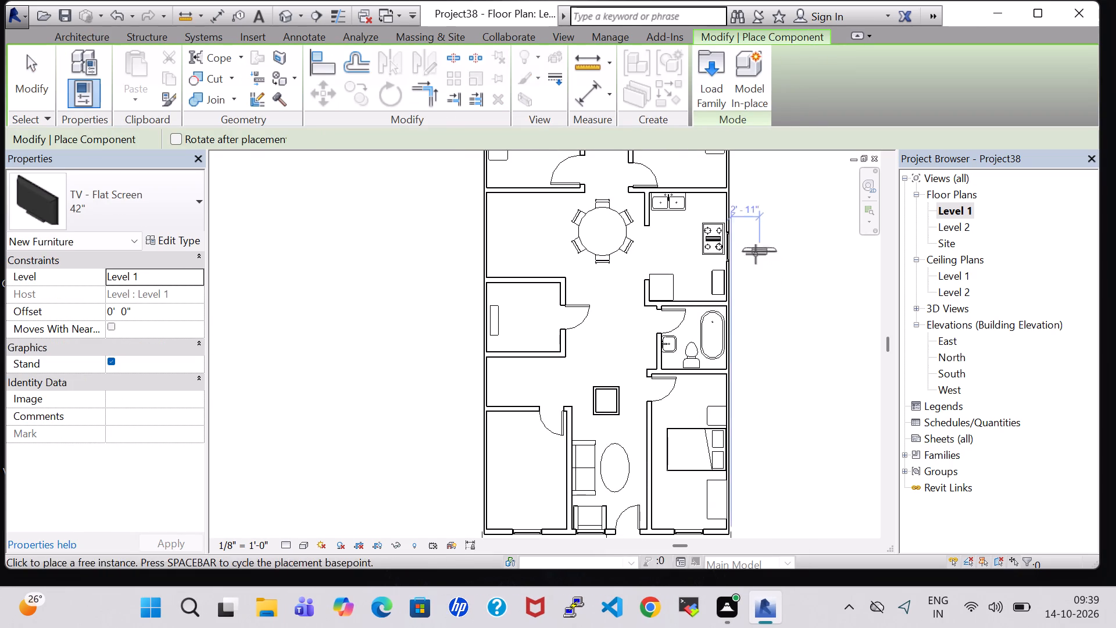
scroll(636, 454, up, 8)
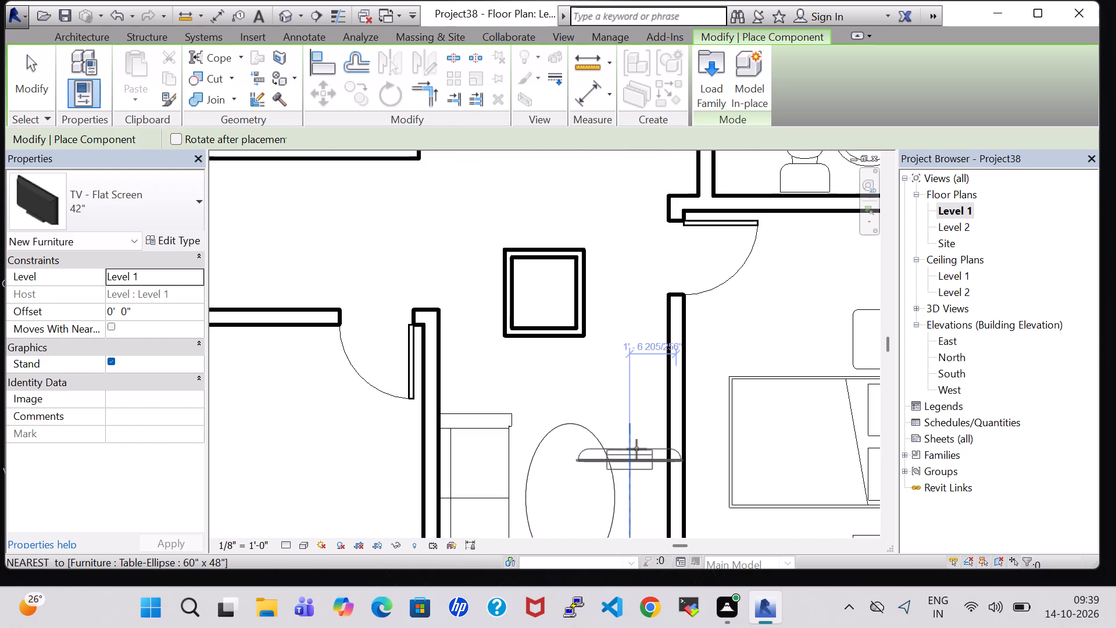
key(space)
key(space)
key(space)
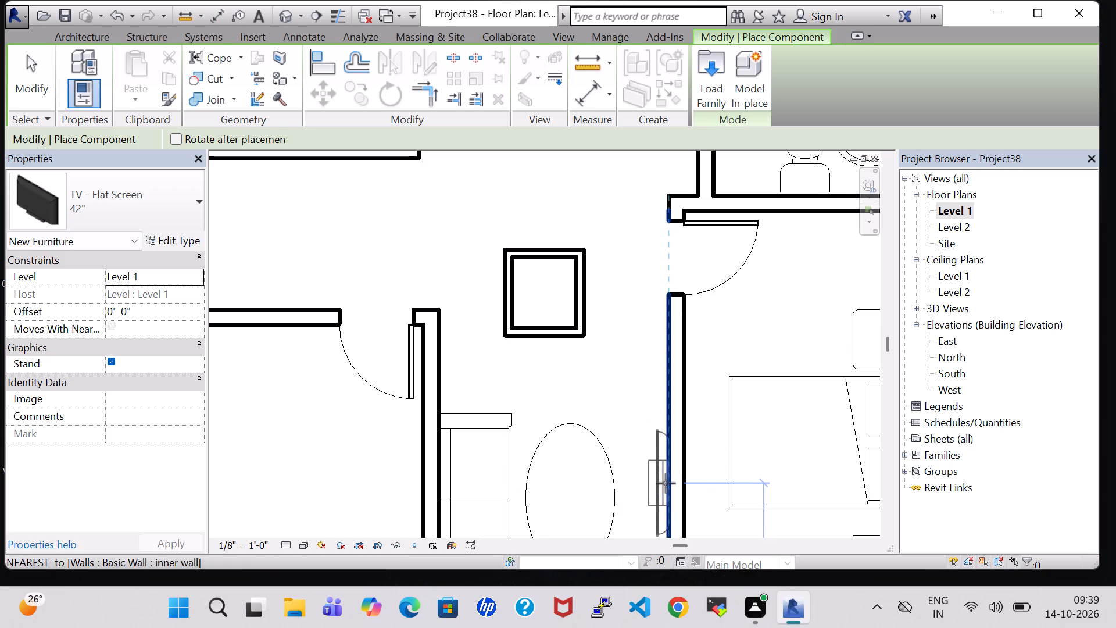
click(666, 483)
key(Escape)
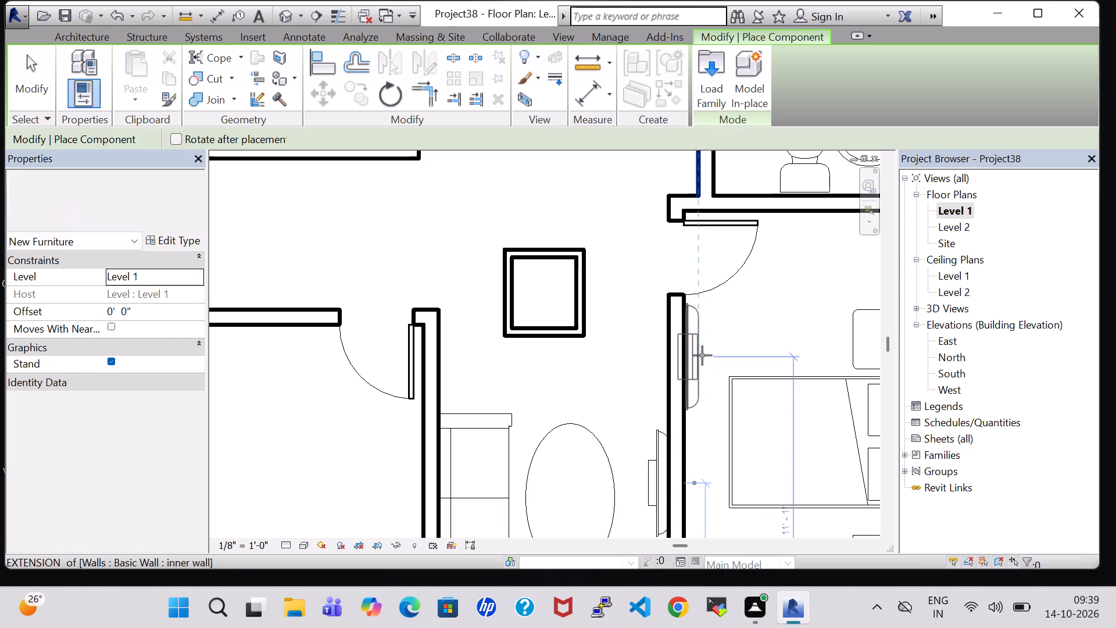
key(Escape)
Set the hall TV's offset from Level 1 to 3' 0".
click(655, 449)
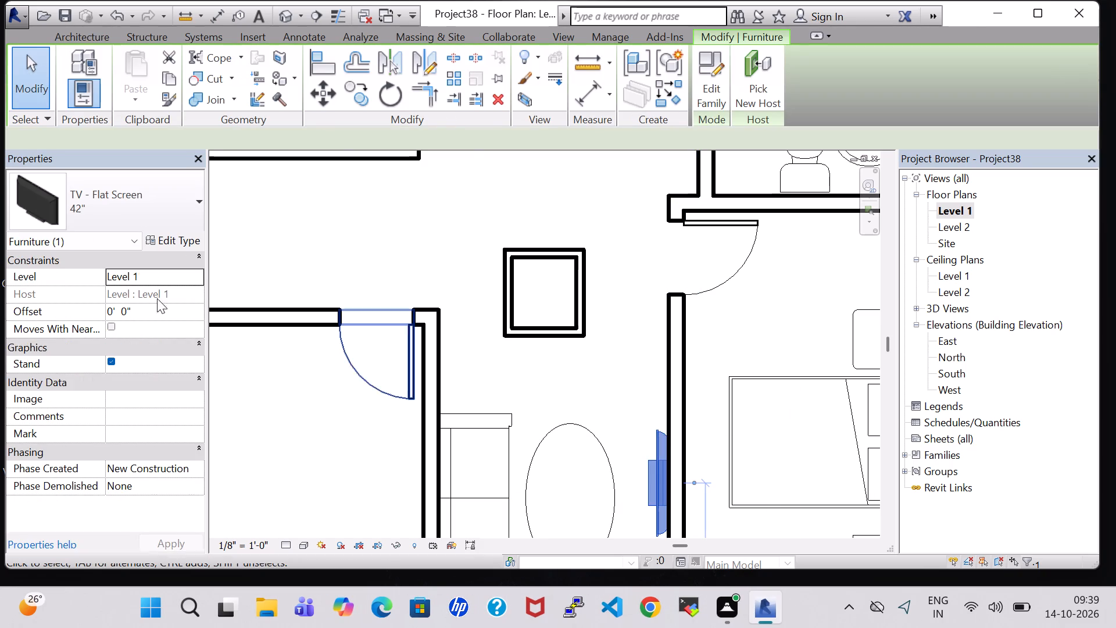
click(113, 311)
key(BackSpace)
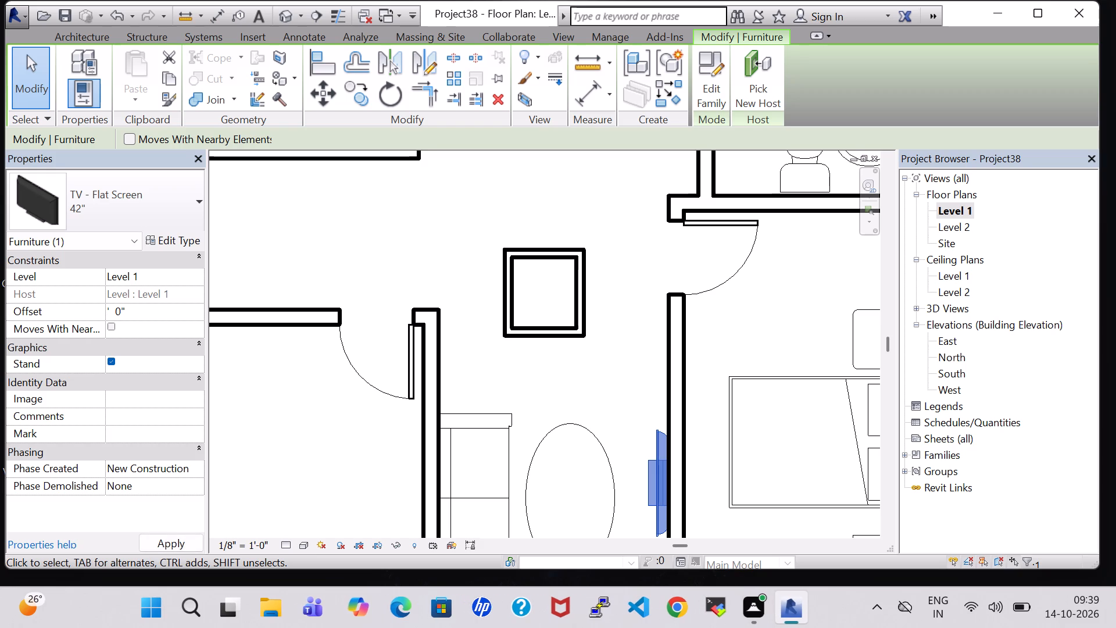
key(3)
key(Return)
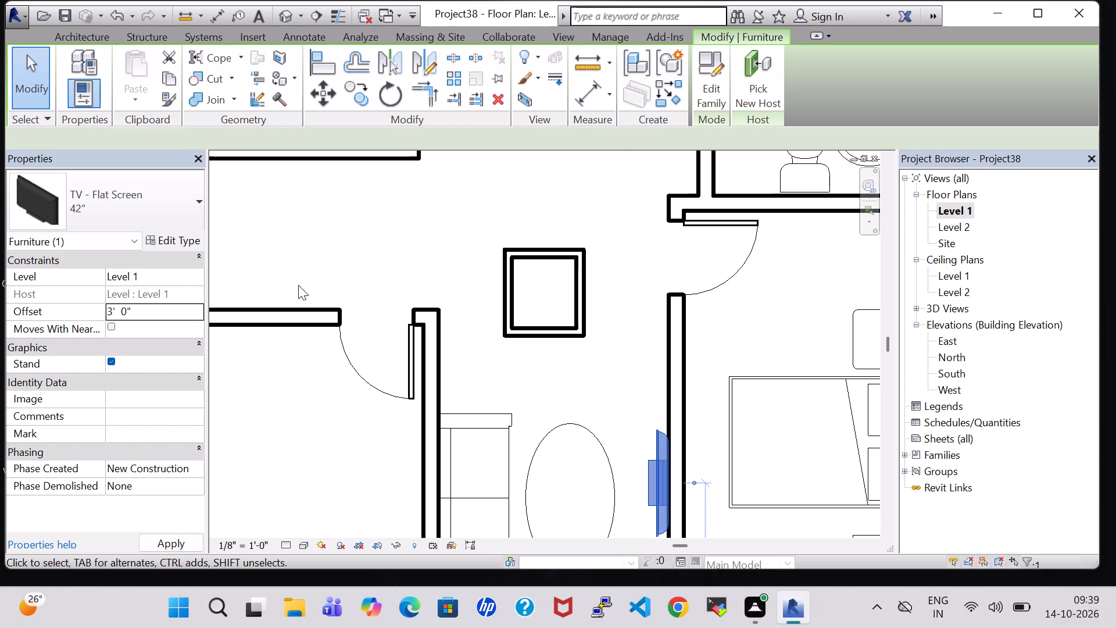
scroll(300, 285, down, 2)
scroll(357, 309, down, 5)
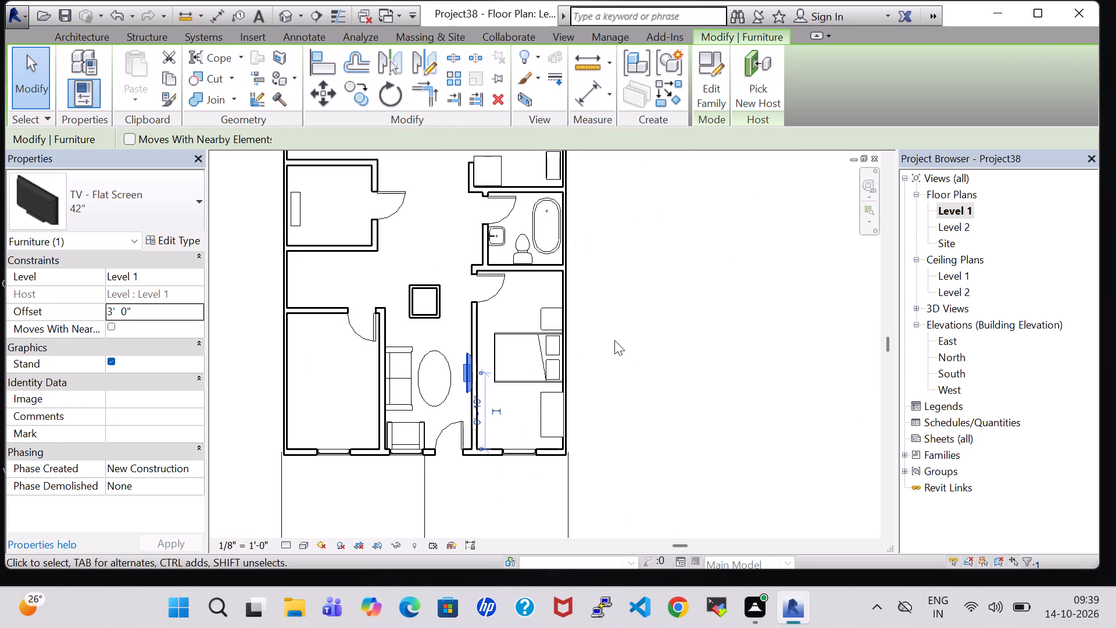
click(614, 340)
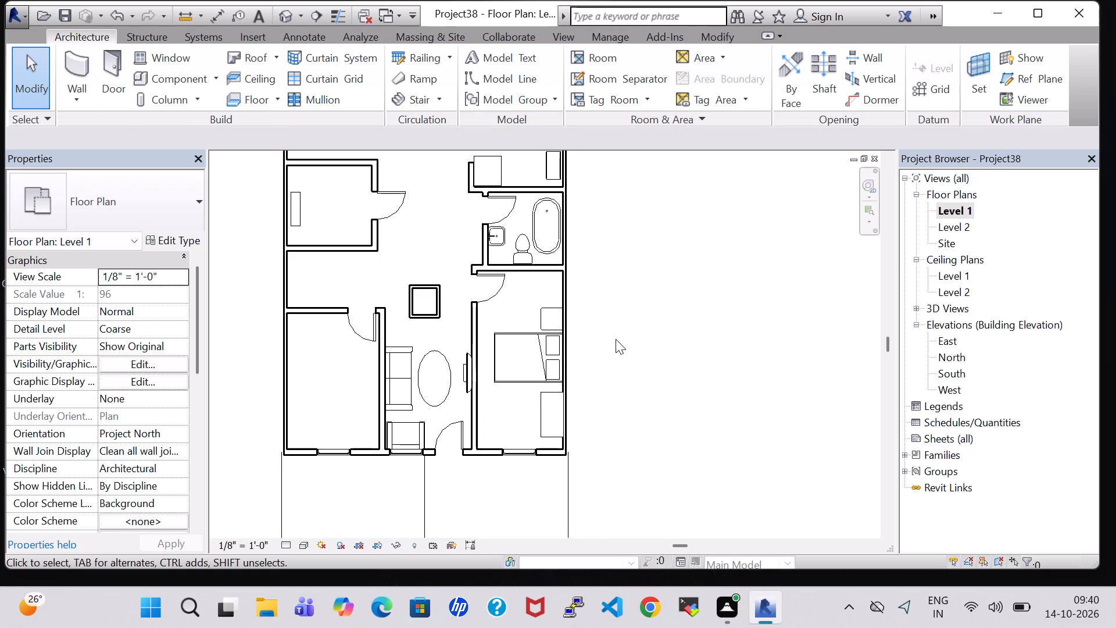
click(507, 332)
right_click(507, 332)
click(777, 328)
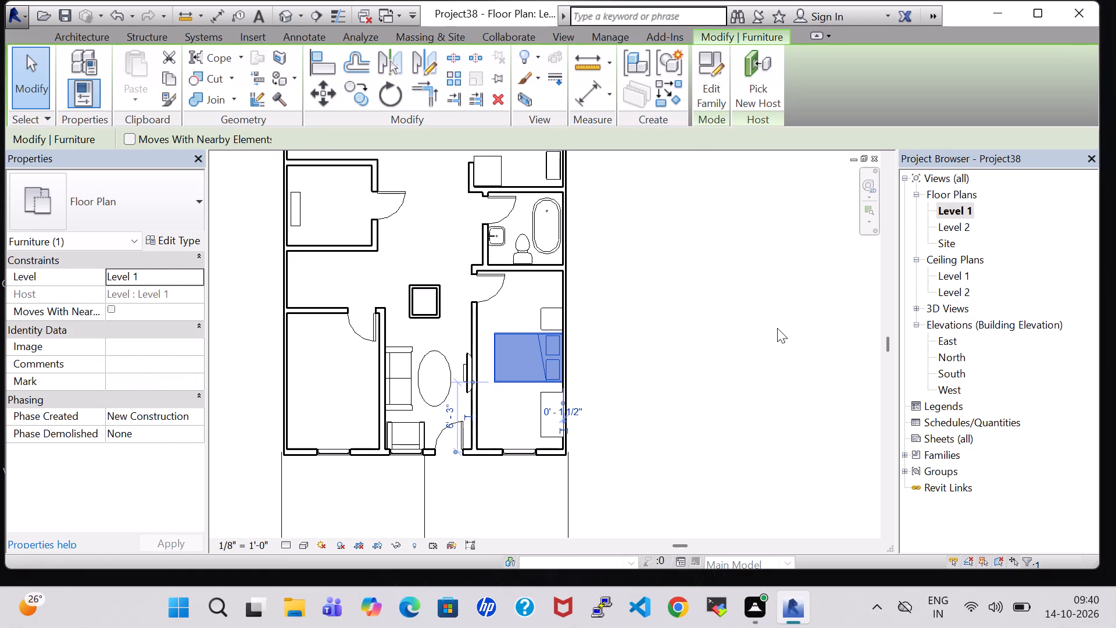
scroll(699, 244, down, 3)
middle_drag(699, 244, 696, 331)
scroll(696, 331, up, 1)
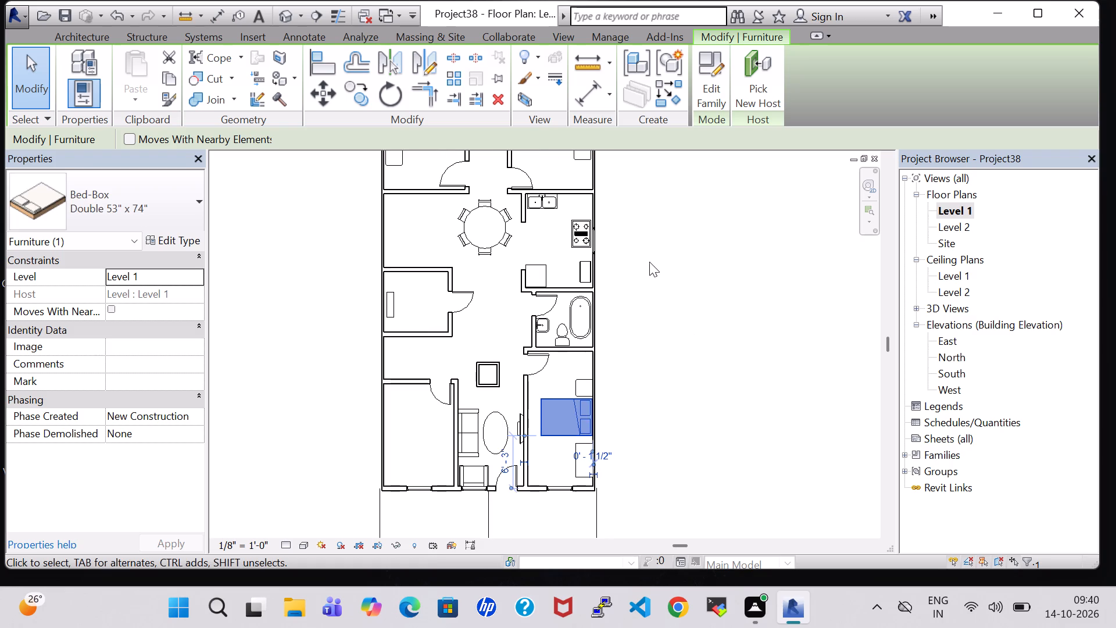
Place another Table-End 24" x 24", matching the northeast bedroom's, against the southwest bedroom's west wall near its north end.
click(580, 152)
right_click(580, 152)
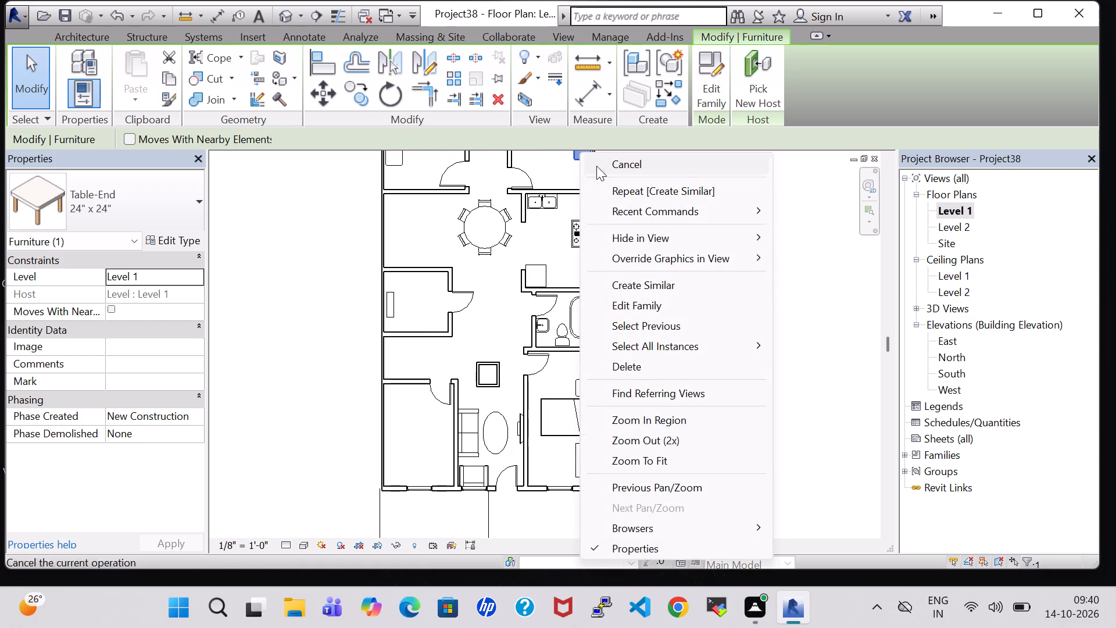
click(629, 280)
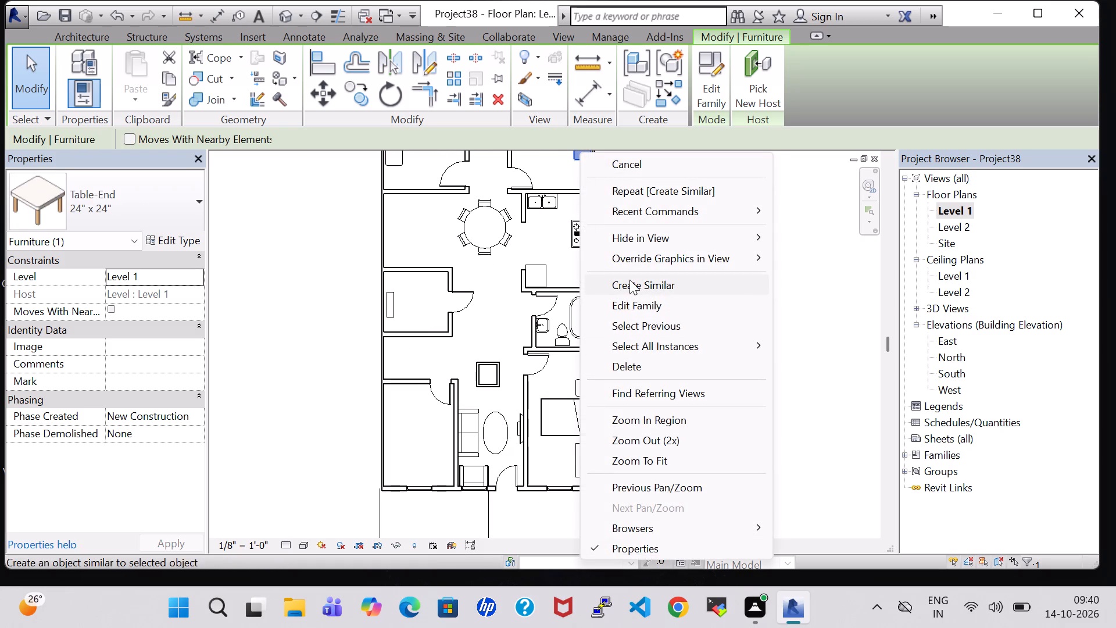
click(391, 407)
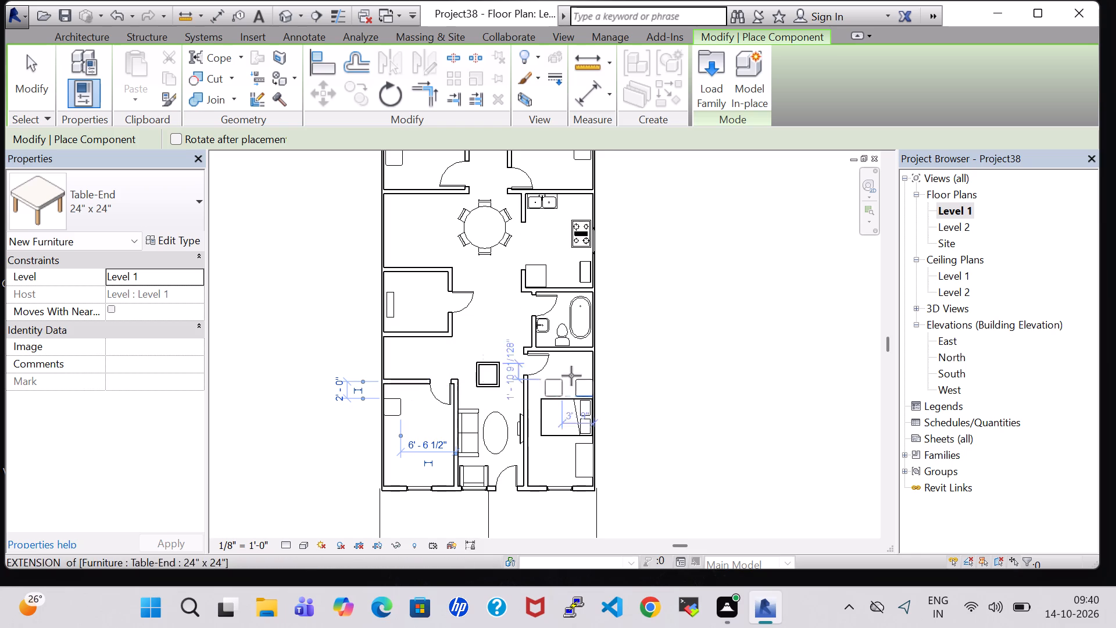
middle_drag(618, 305, 639, 443)
scroll(636, 376, up, 1)
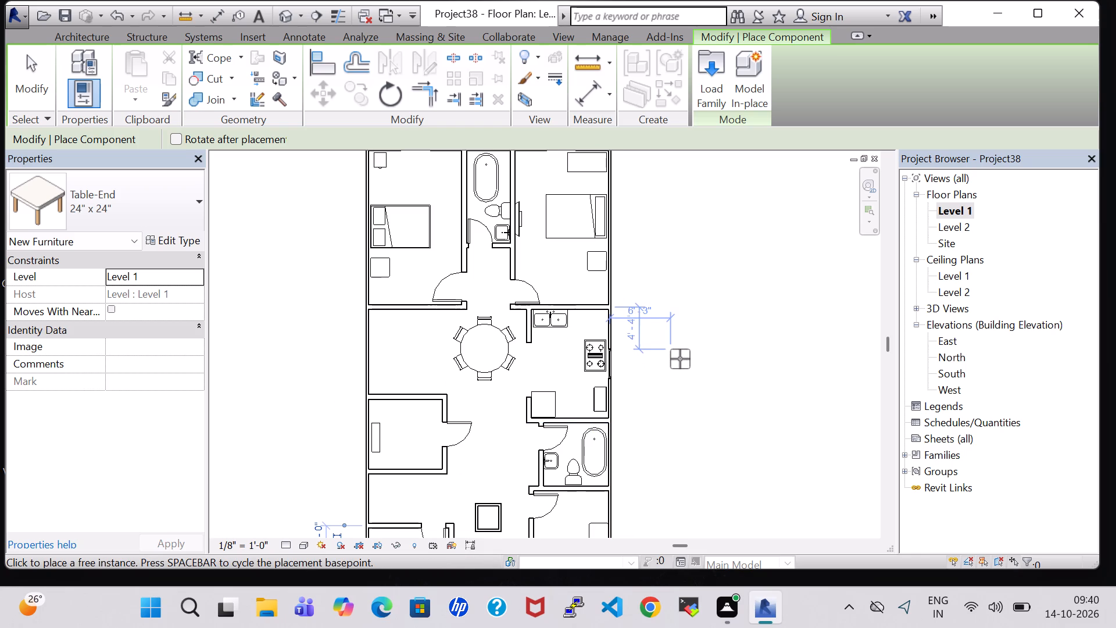
key(Escape)
key(Escape)
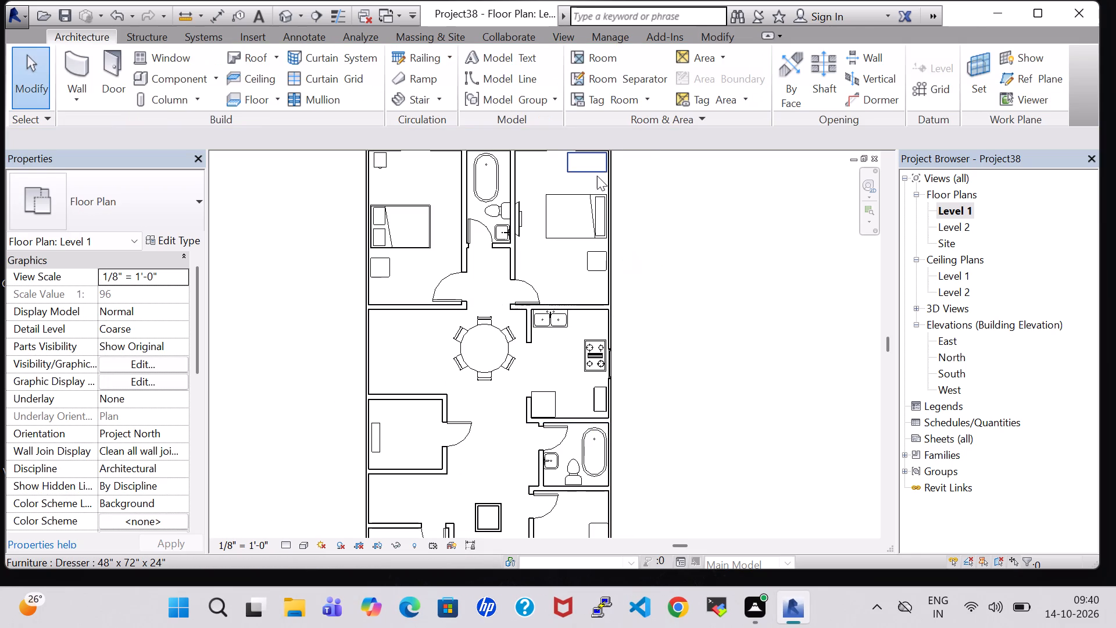
Place a Dresser 48" x 72" x 24", matching the northeast bedroom's, in the southwest bedroom's southwest corner, lengthwise along the west wall.
click(588, 172)
right_click(588, 172)
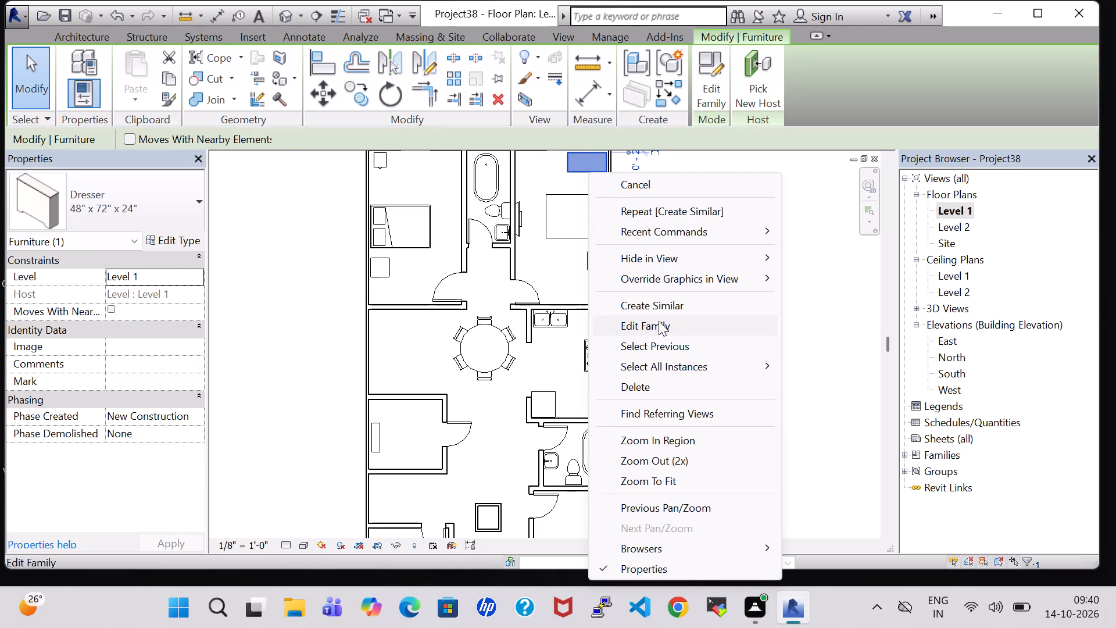
click(654, 308)
middle_drag(709, 430, 695, 245)
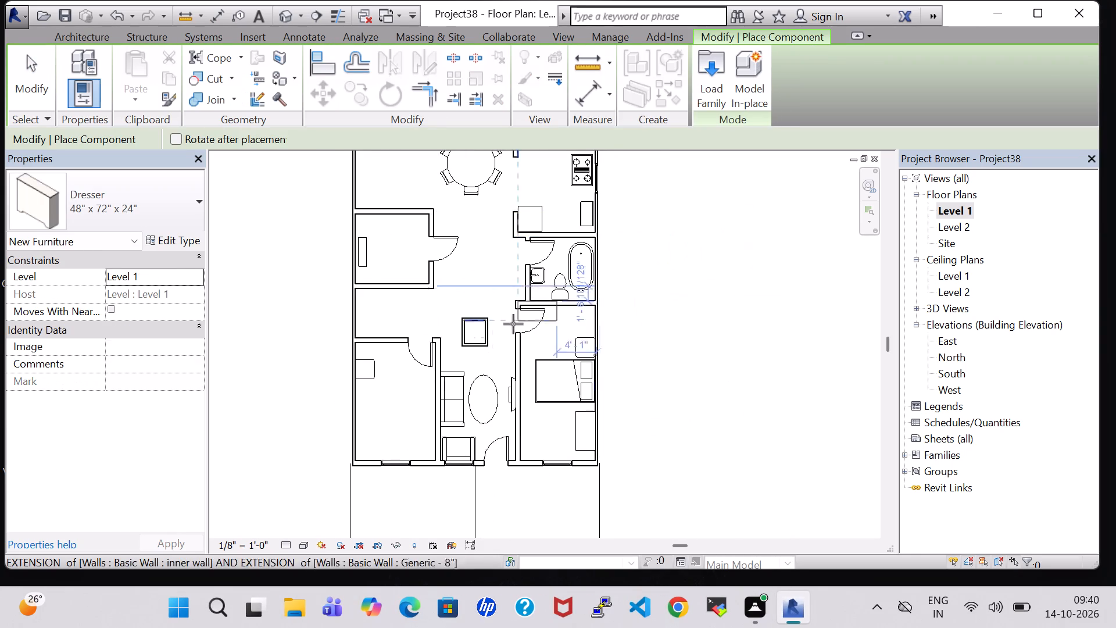
key(space)
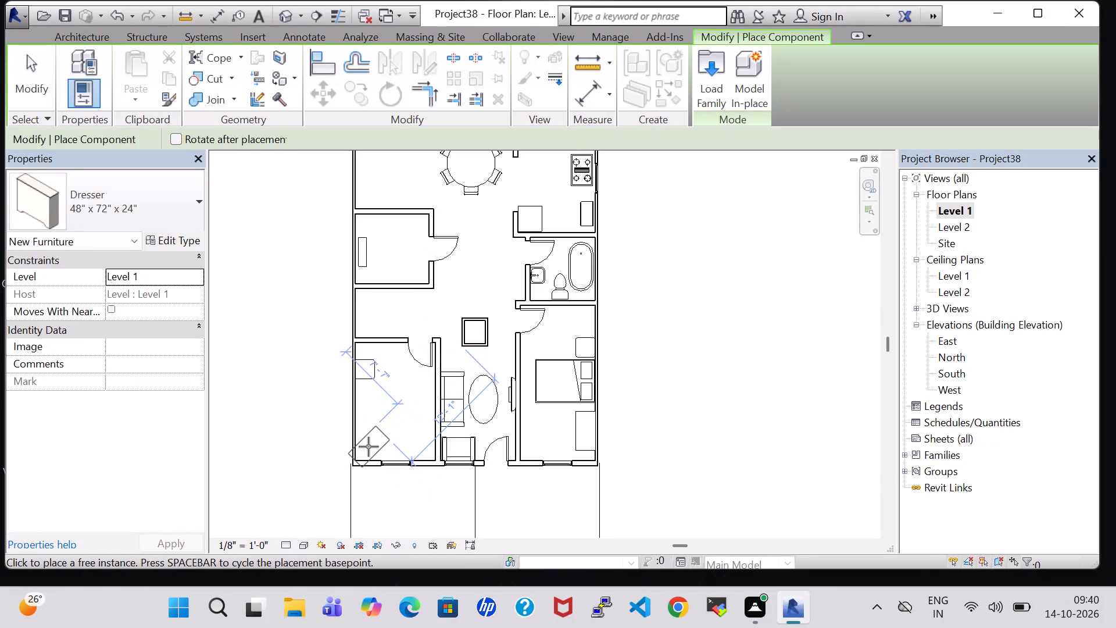
key(space)
scroll(369, 447, up, 2)
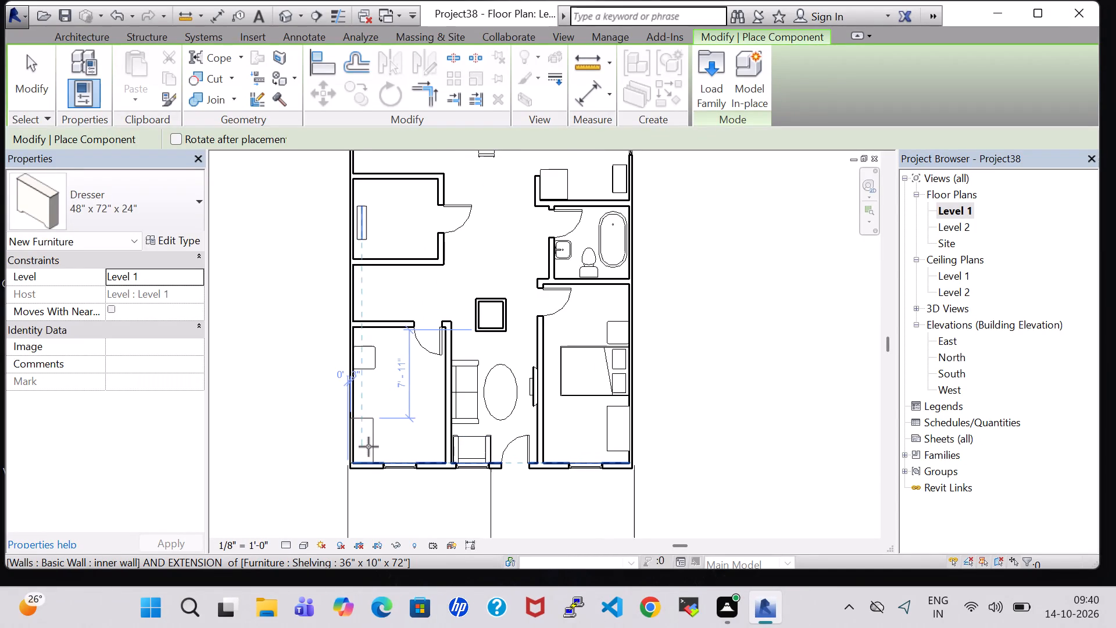
click(369, 447)
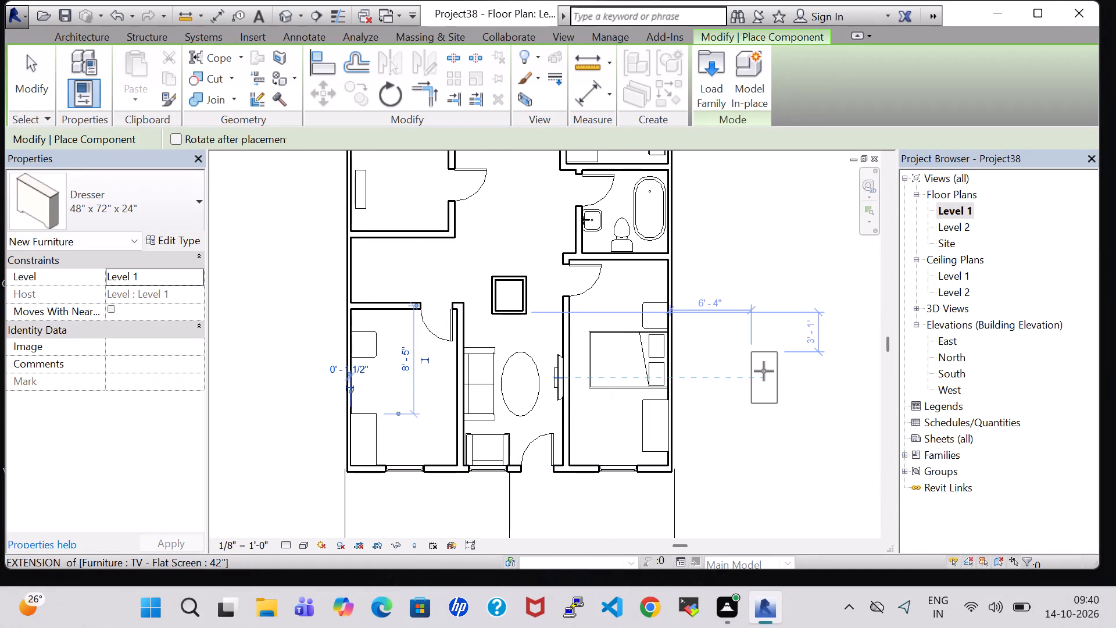
key(Escape)
key(Escape)
Nudge the southwest bedroom's end table north along the west wall, closer to the room's north wall.
click(366, 344)
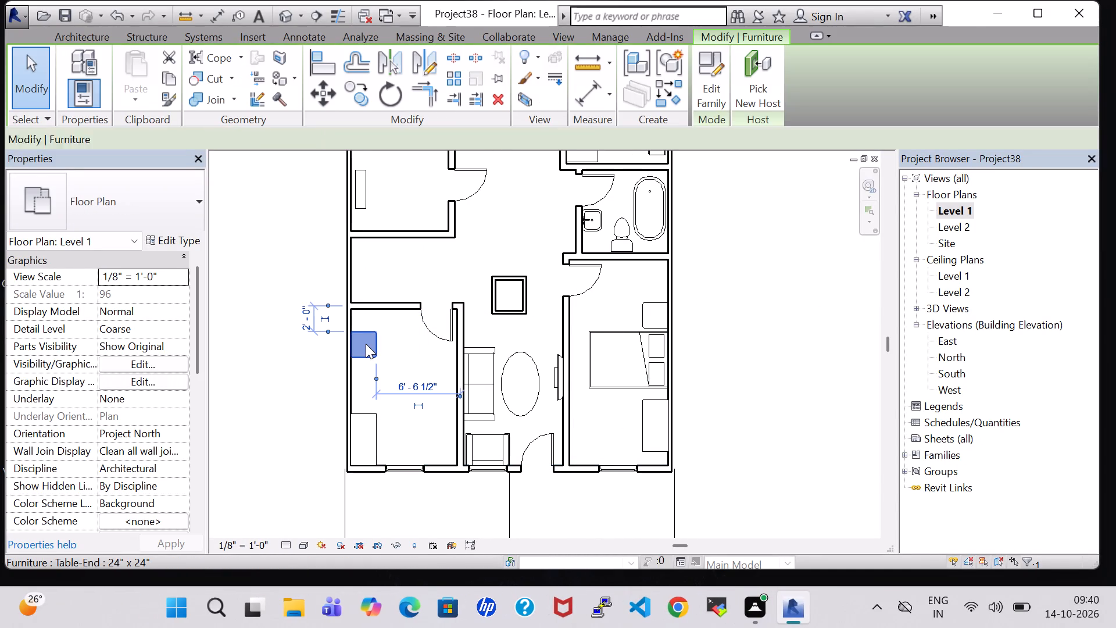
key(Up)
key(Up)
key(Up)
key(Up)
key(Up)
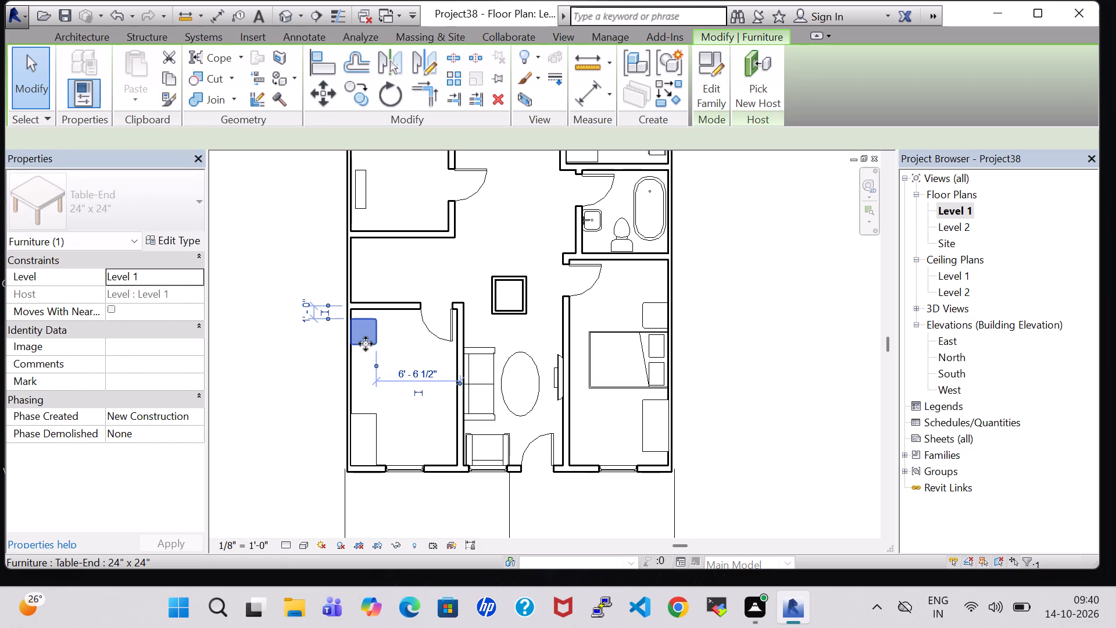
click(752, 320)
Place a Bed-Standard Double 54" x 75" in the southwest bedroom, headboard on the west wall, between the end table and the dresser.
scroll(752, 320, down, 2)
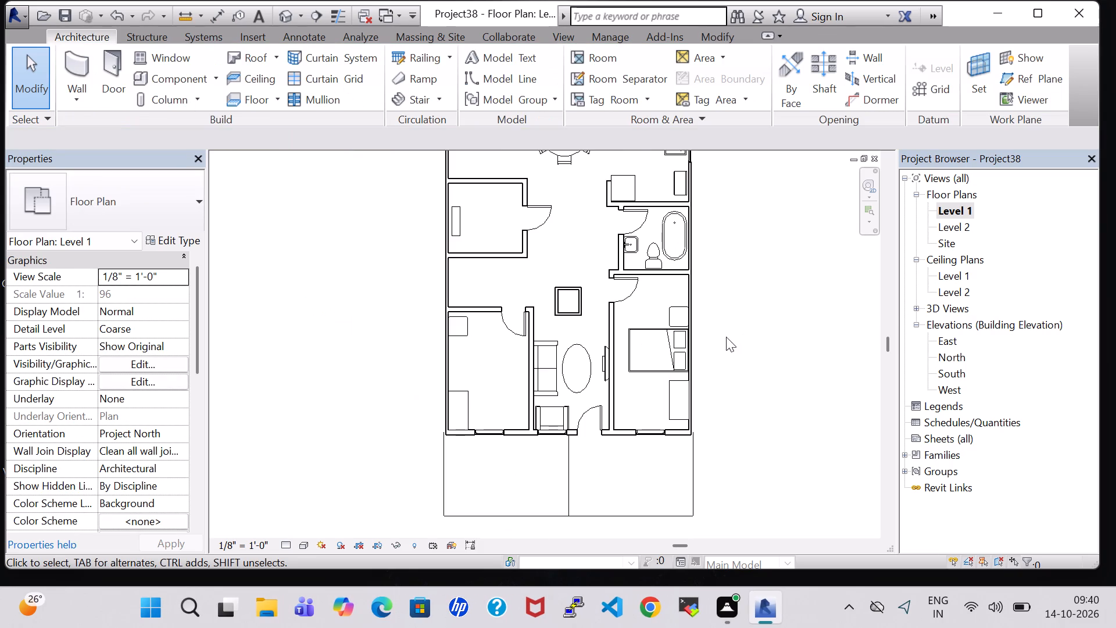
scroll(717, 334, down, 6)
click(679, 198)
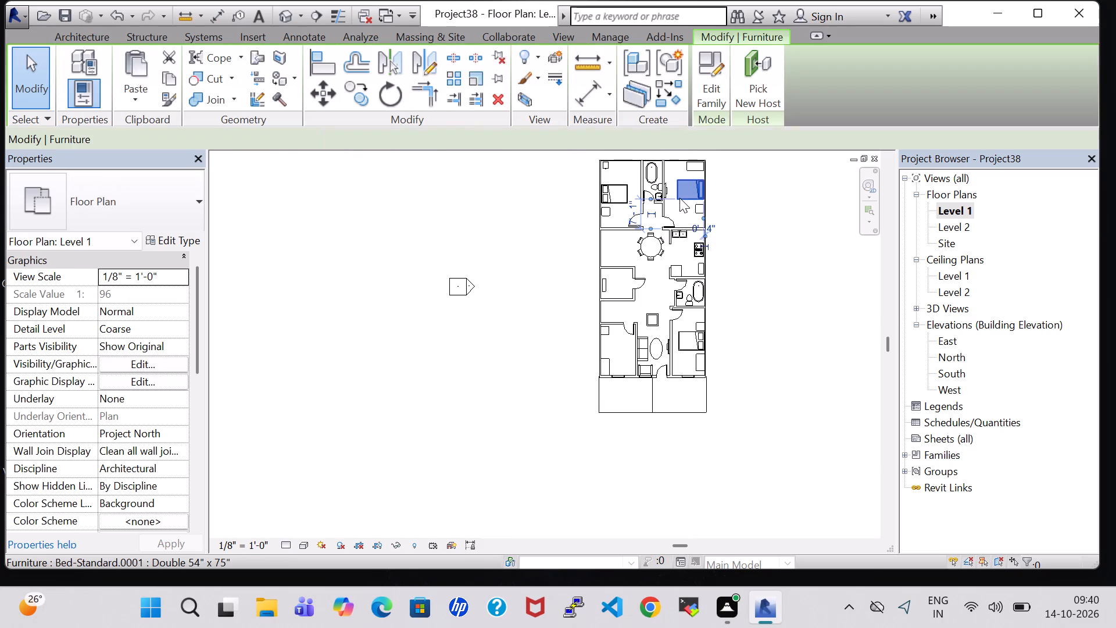
right_click(679, 198)
click(775, 305)
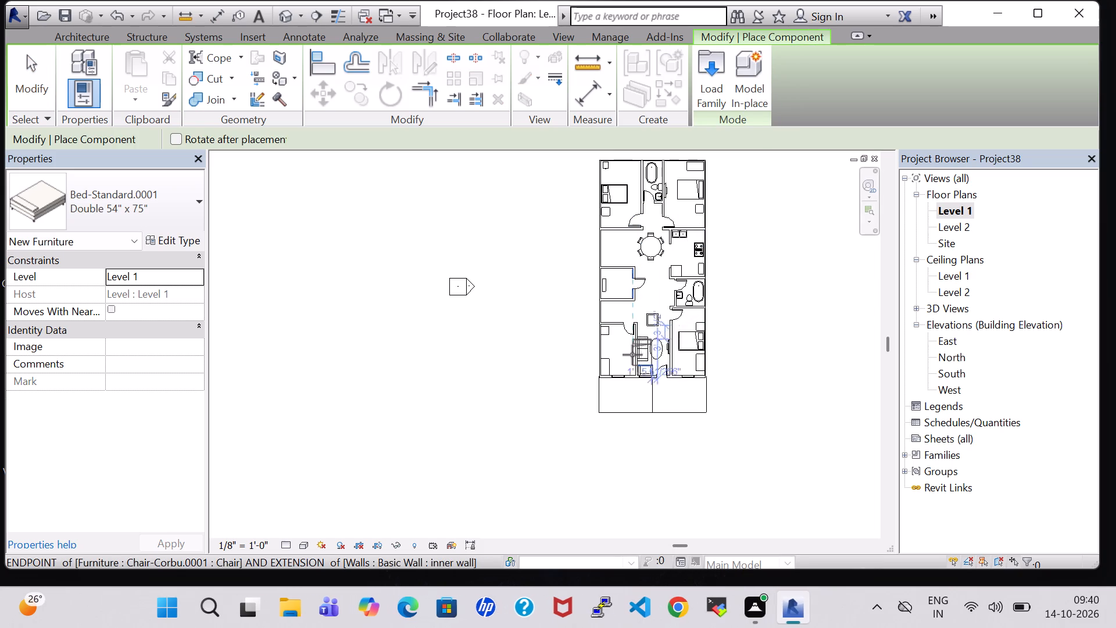
key(space)
key(space)
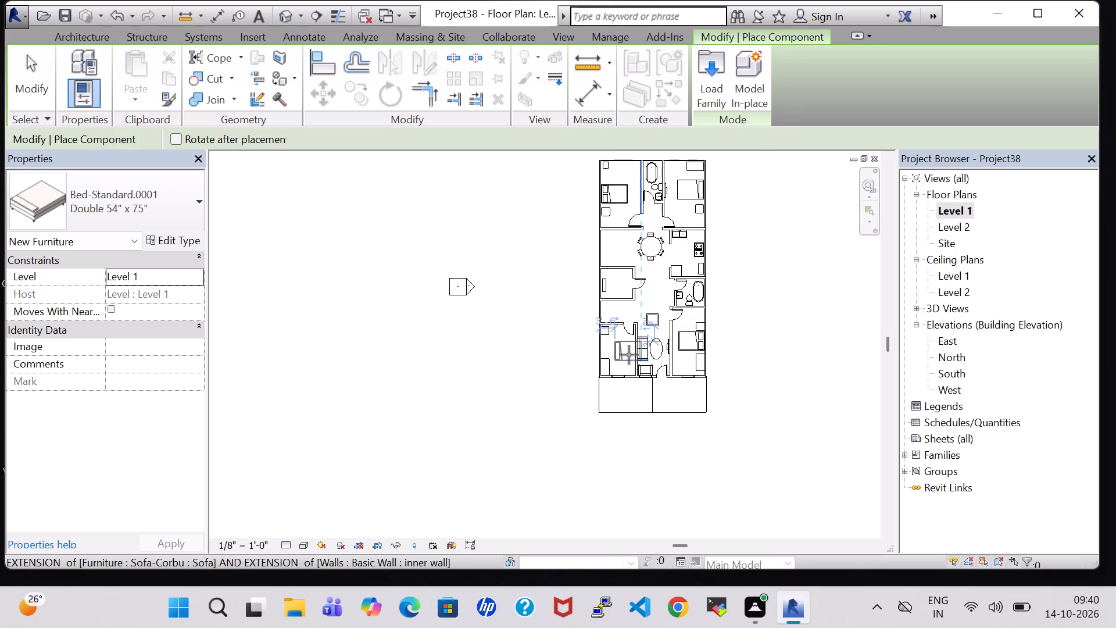
scroll(629, 355, up, 10)
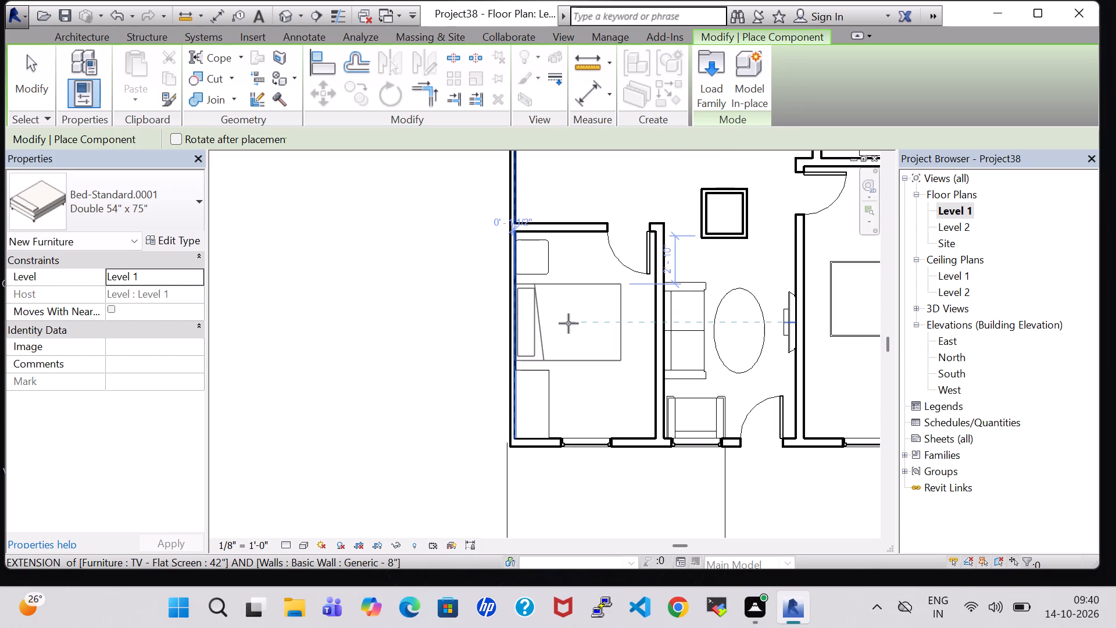
click(568, 323)
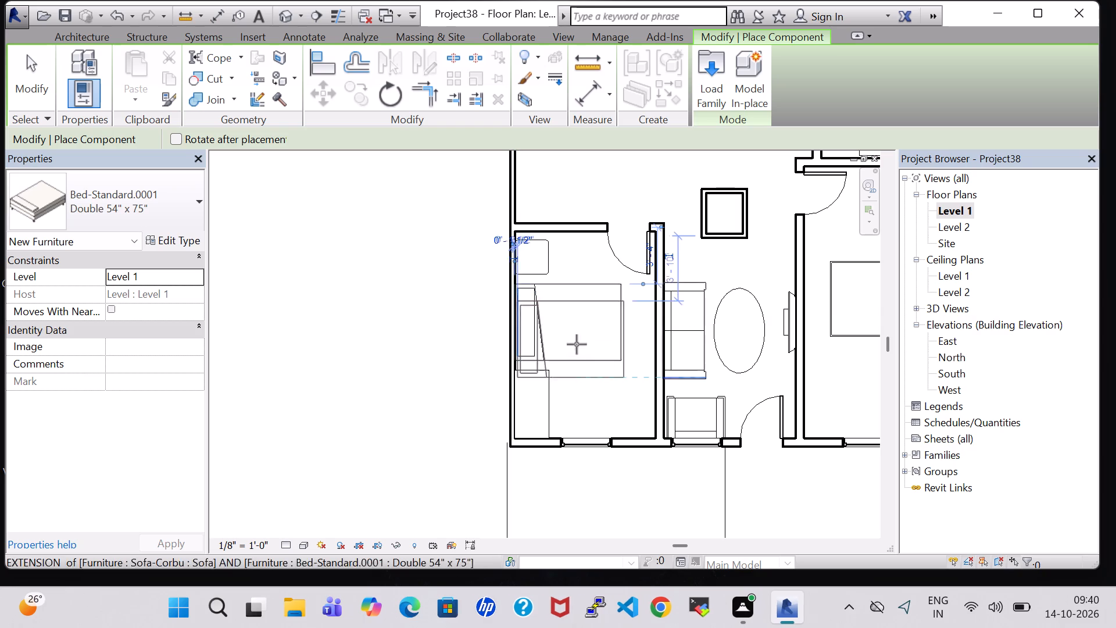
key(Escape)
key(Escape)
Open the default 3D view of the house.
scroll(604, 419, down, 5)
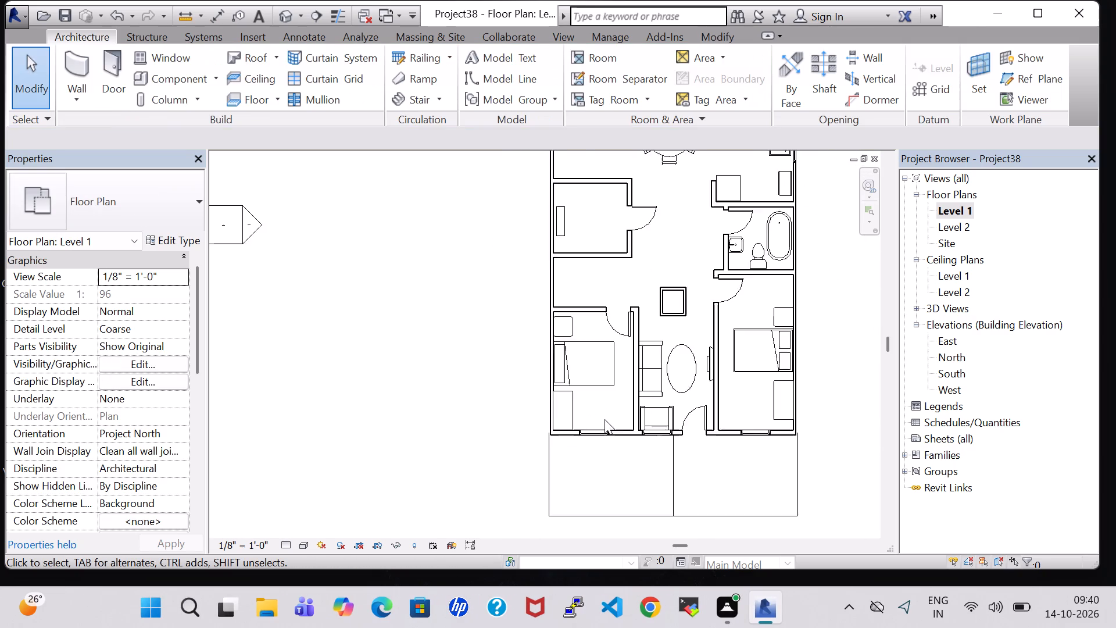
scroll(604, 419, down, 2)
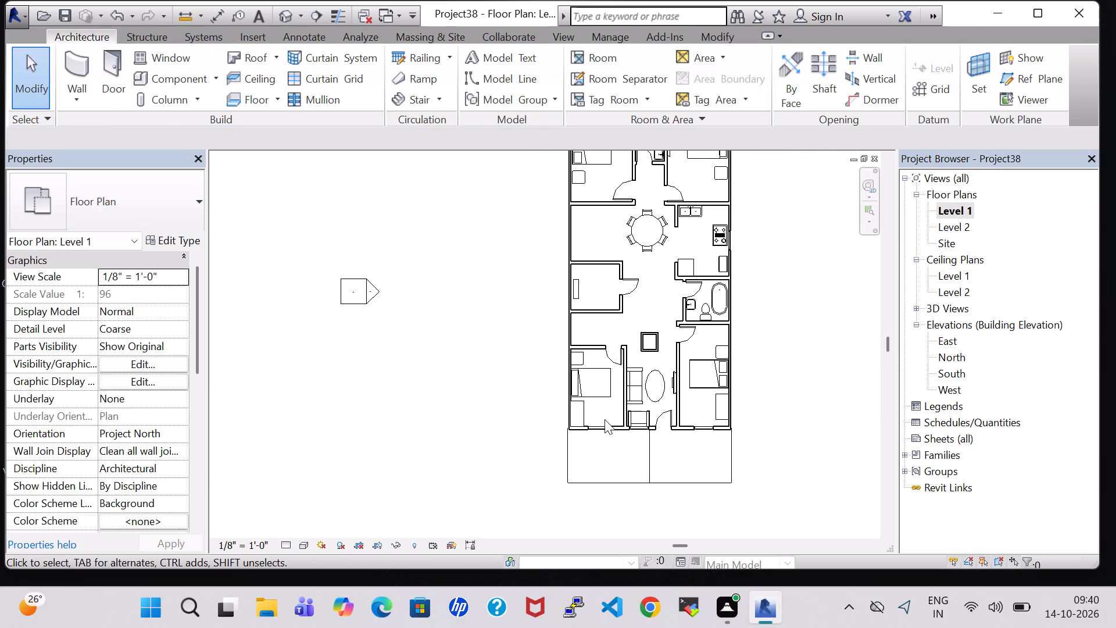
click(797, 375)
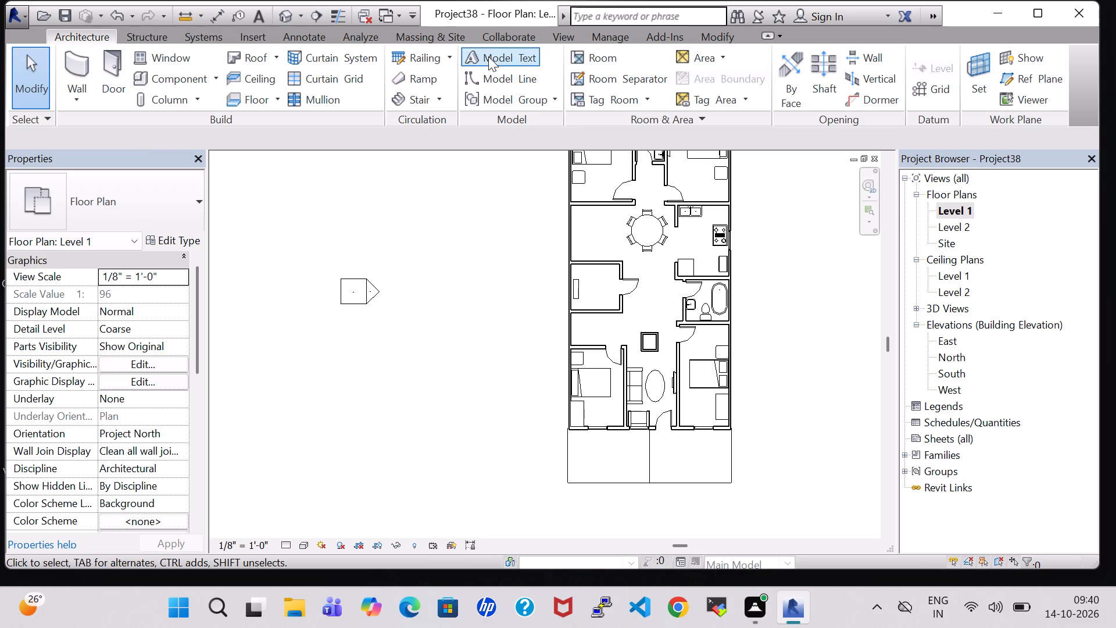
click(284, 13)
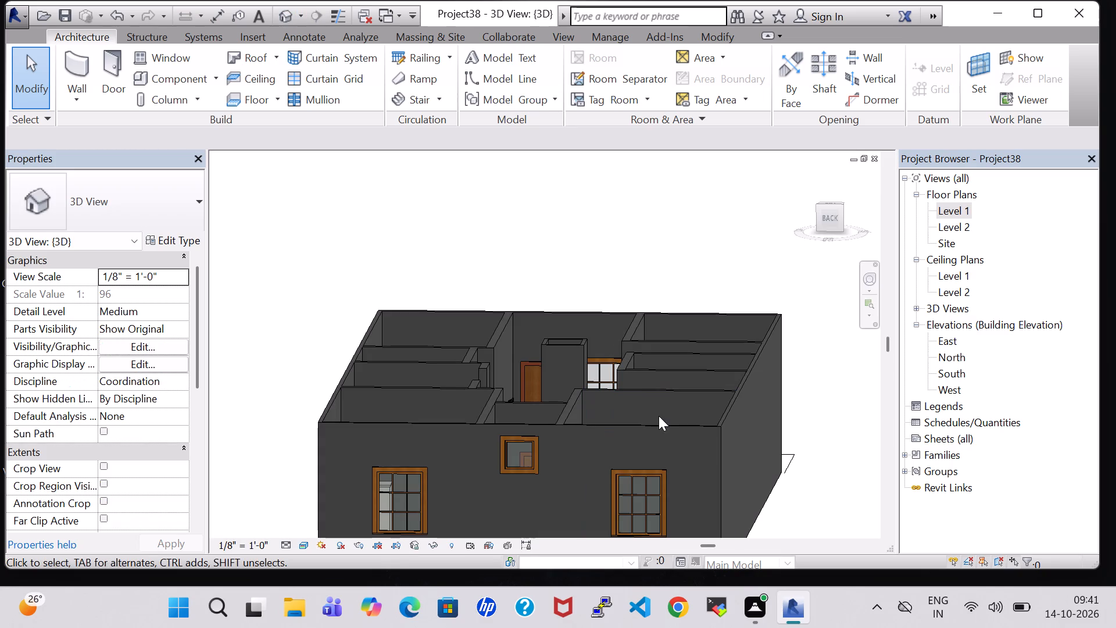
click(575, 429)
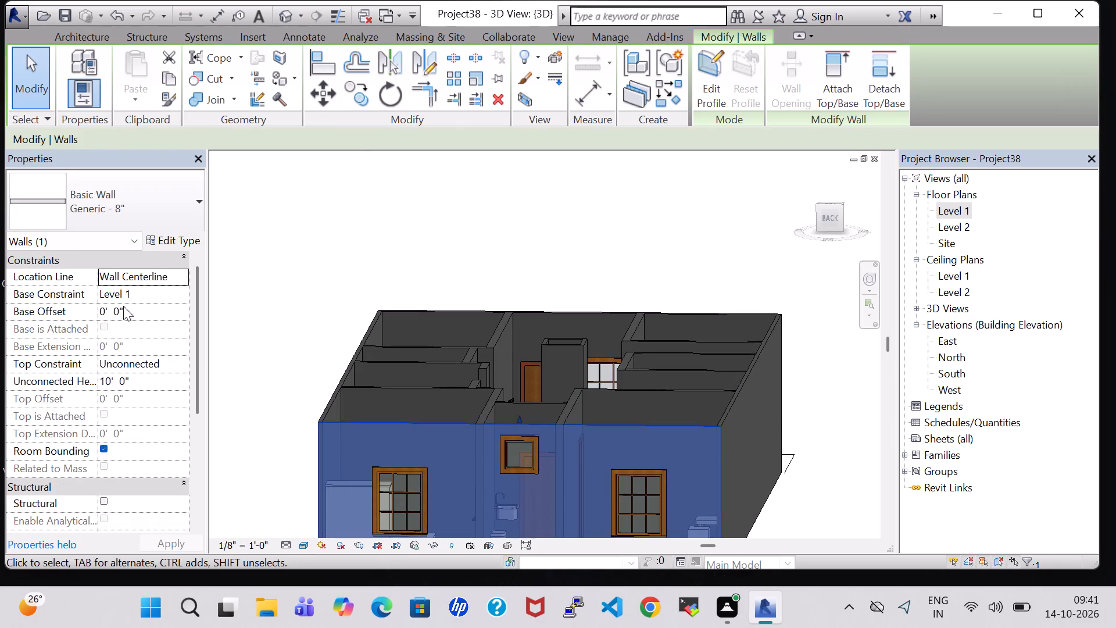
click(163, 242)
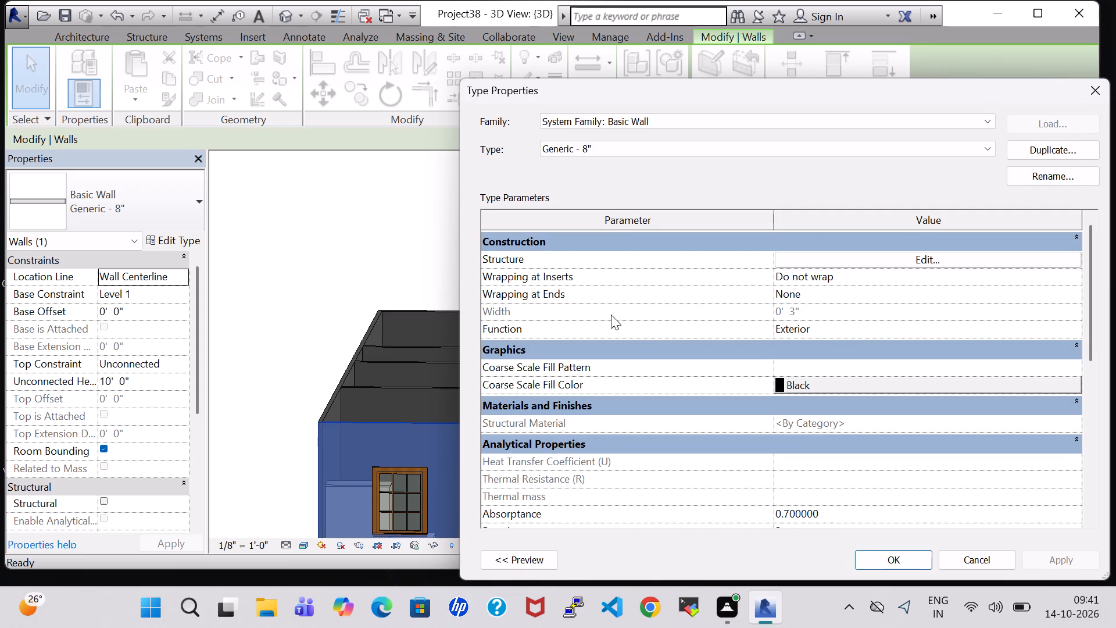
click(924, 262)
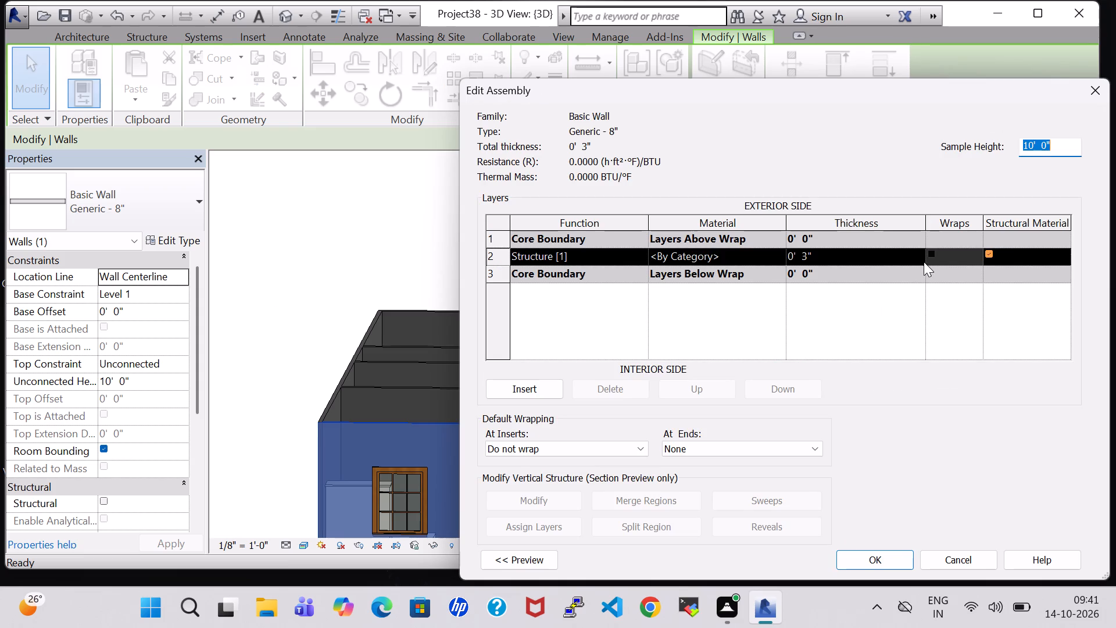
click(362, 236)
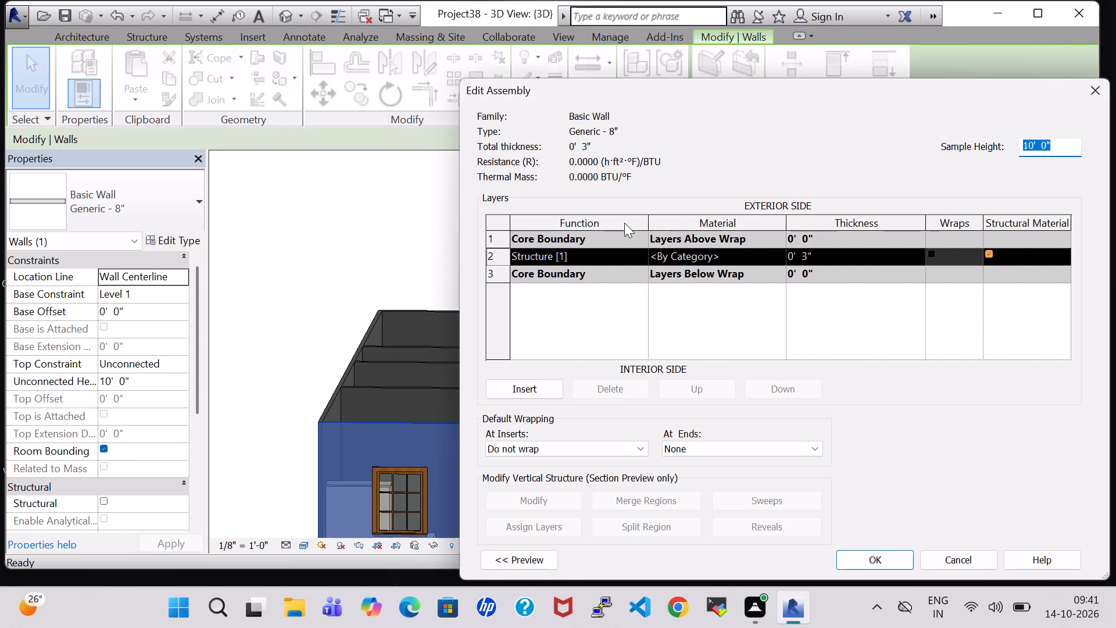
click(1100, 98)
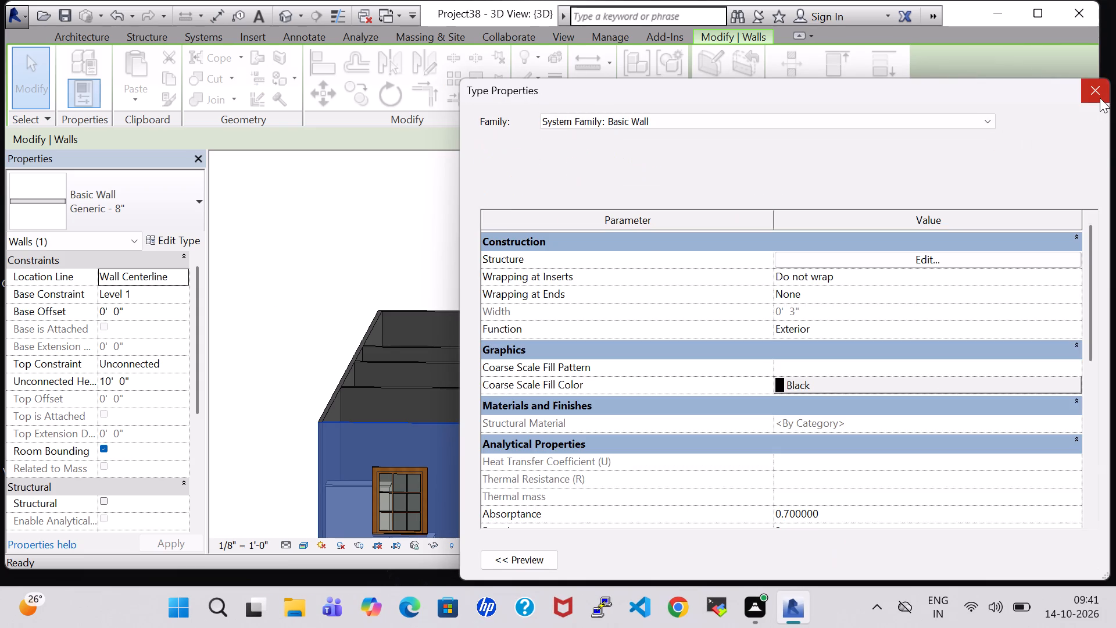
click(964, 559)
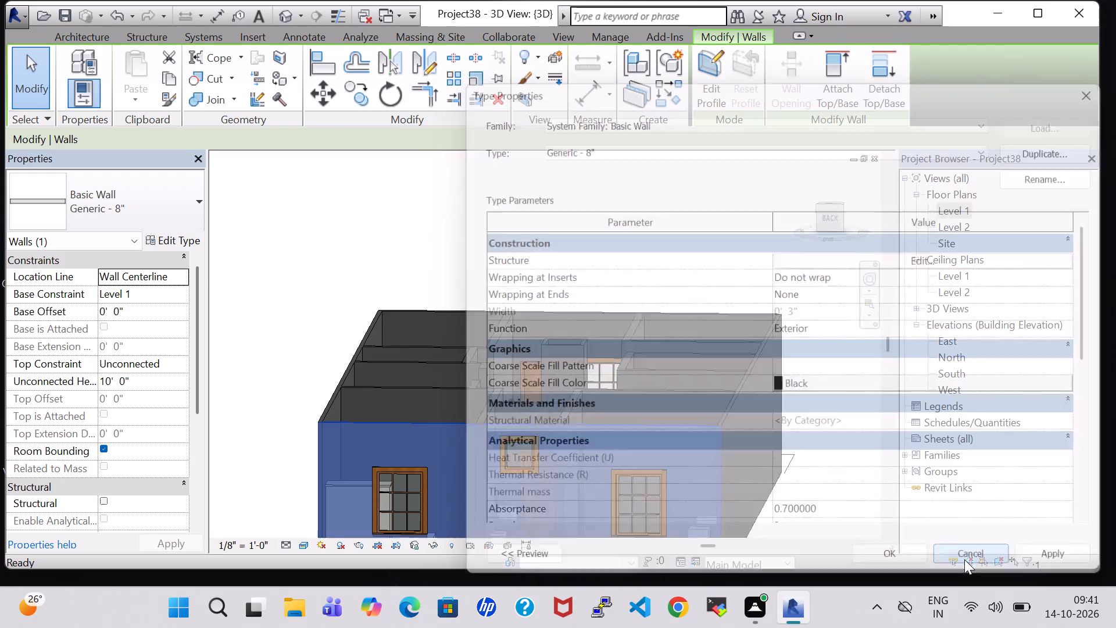
Set the Structure layer thickness of the exterior walls' Generic - 8" type to 8".
click(749, 384)
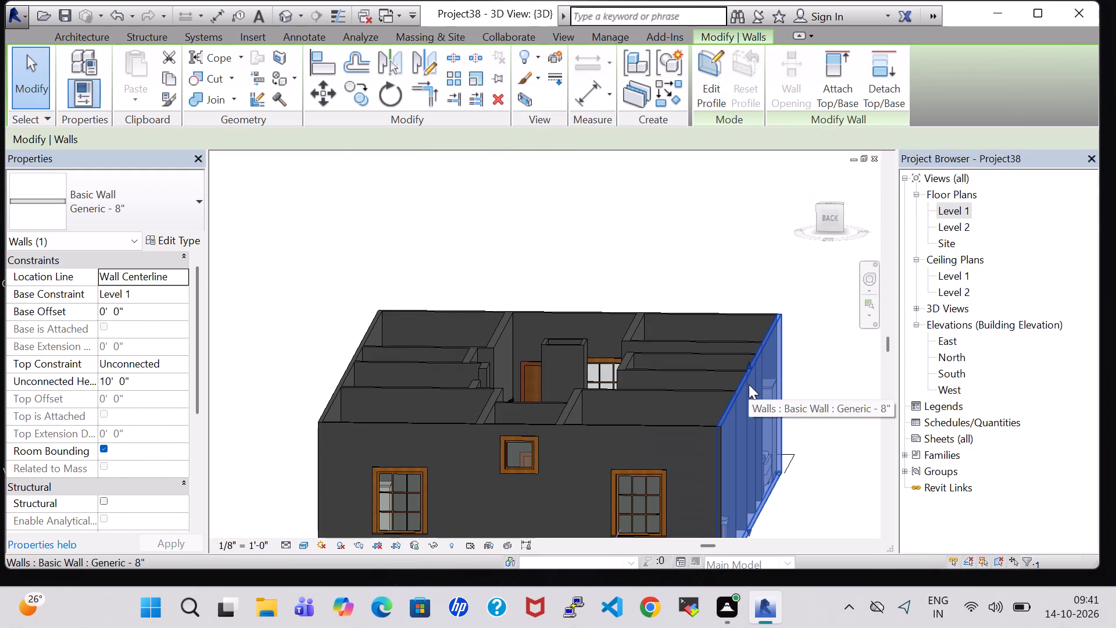
click(179, 236)
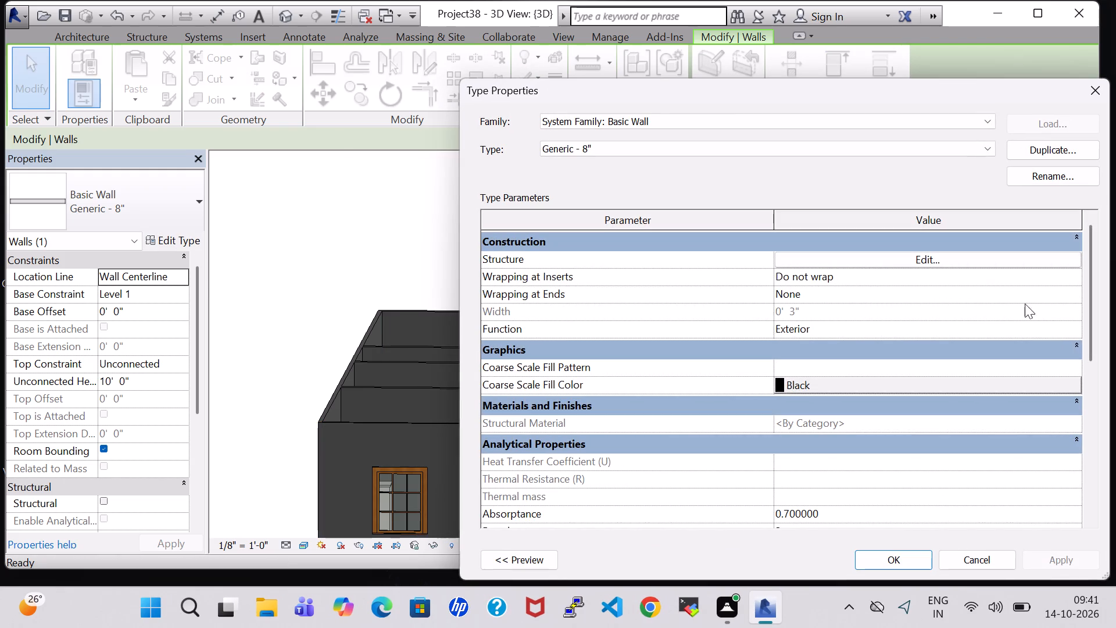
click(793, 309)
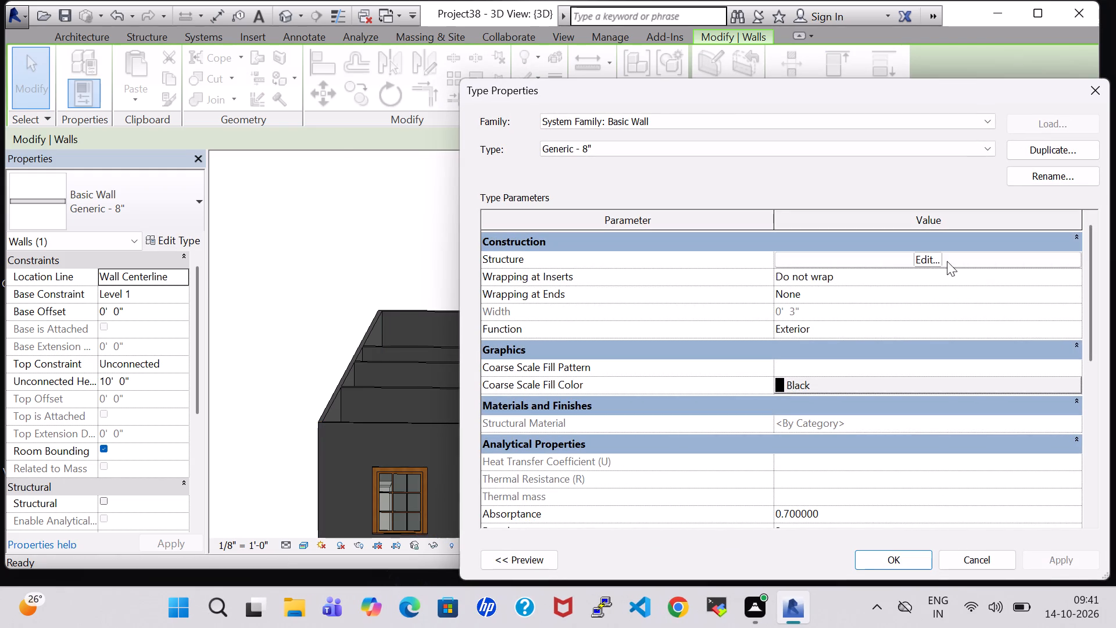
click(934, 256)
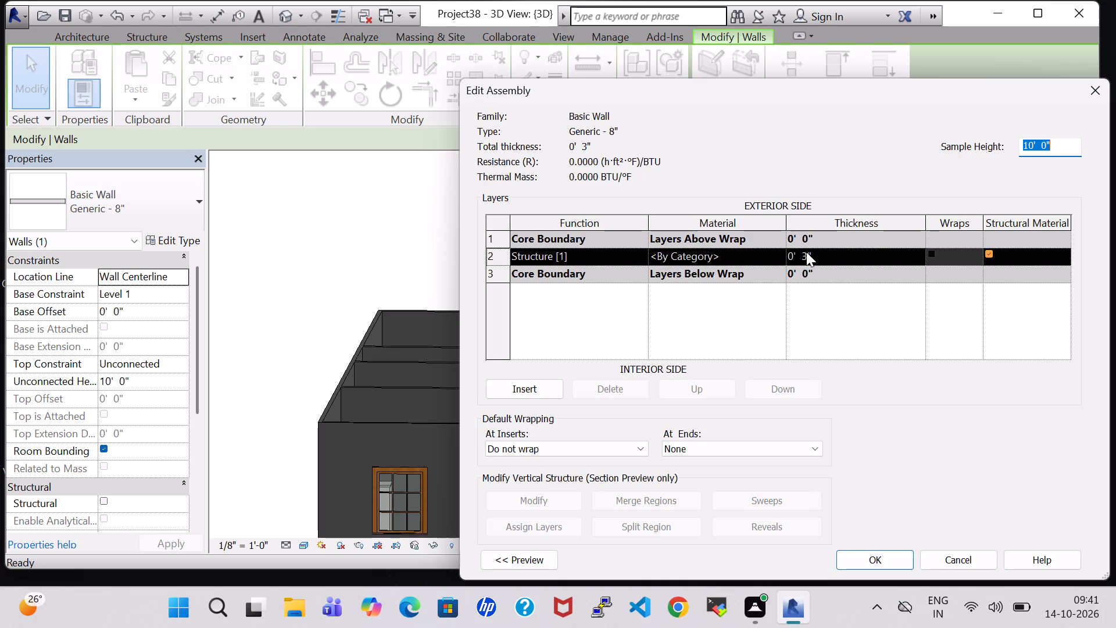
click(806, 252)
click(806, 252)
key(BackSpace)
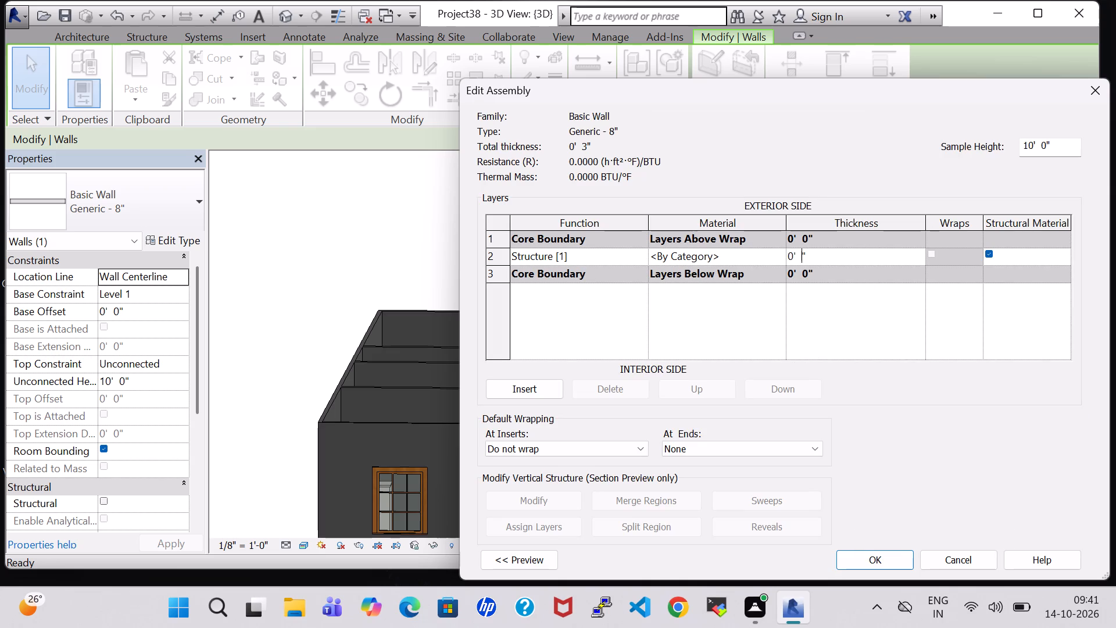
key(8)
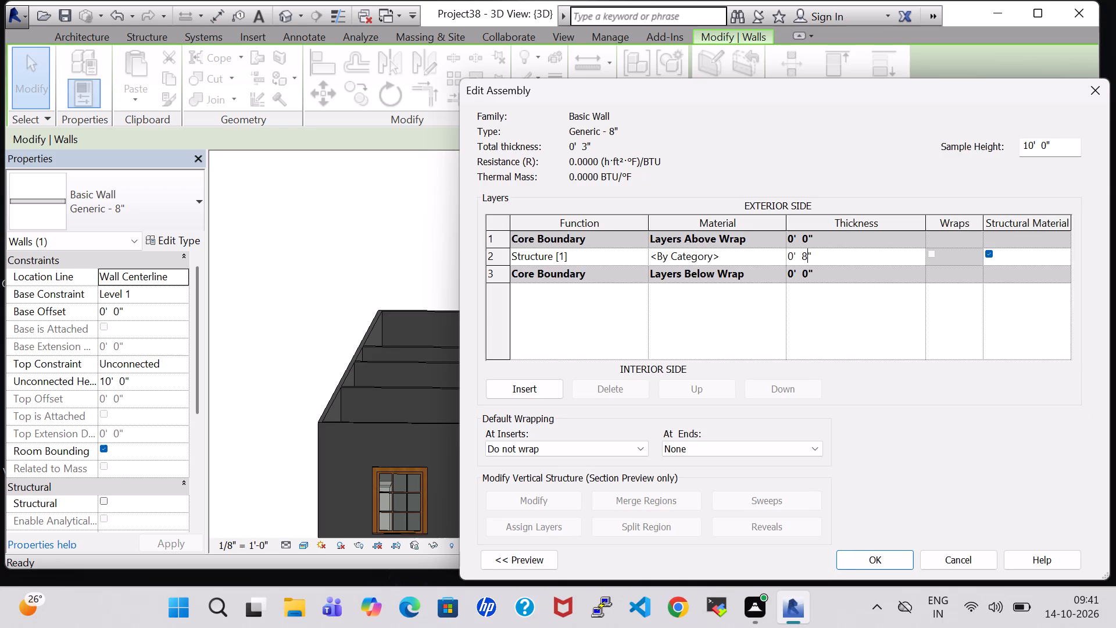
click(888, 560)
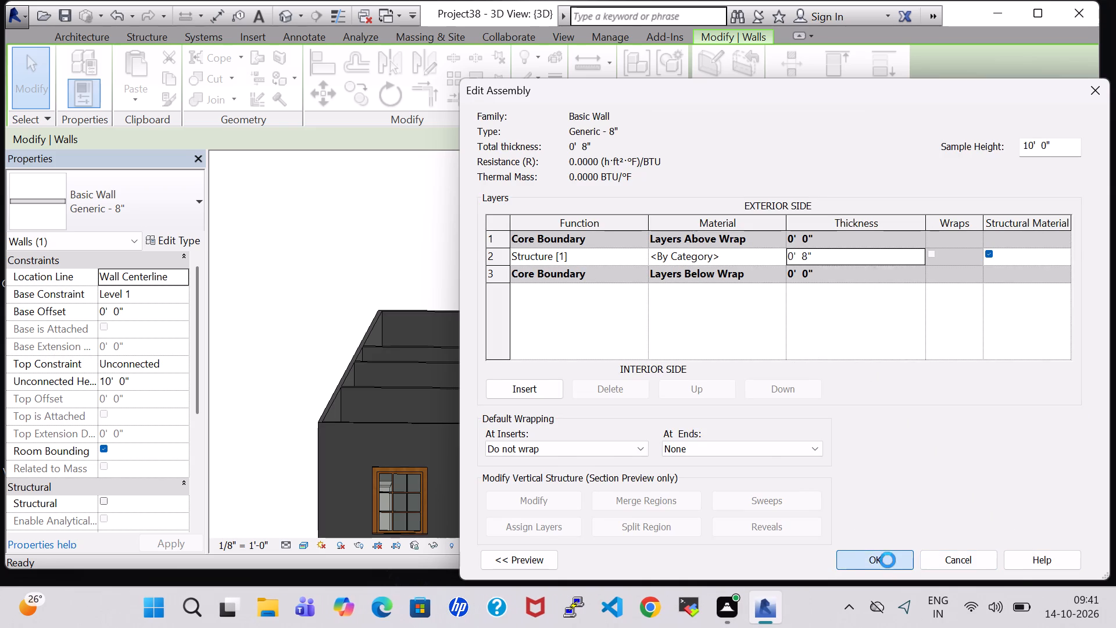
click(1068, 561)
click(912, 551)
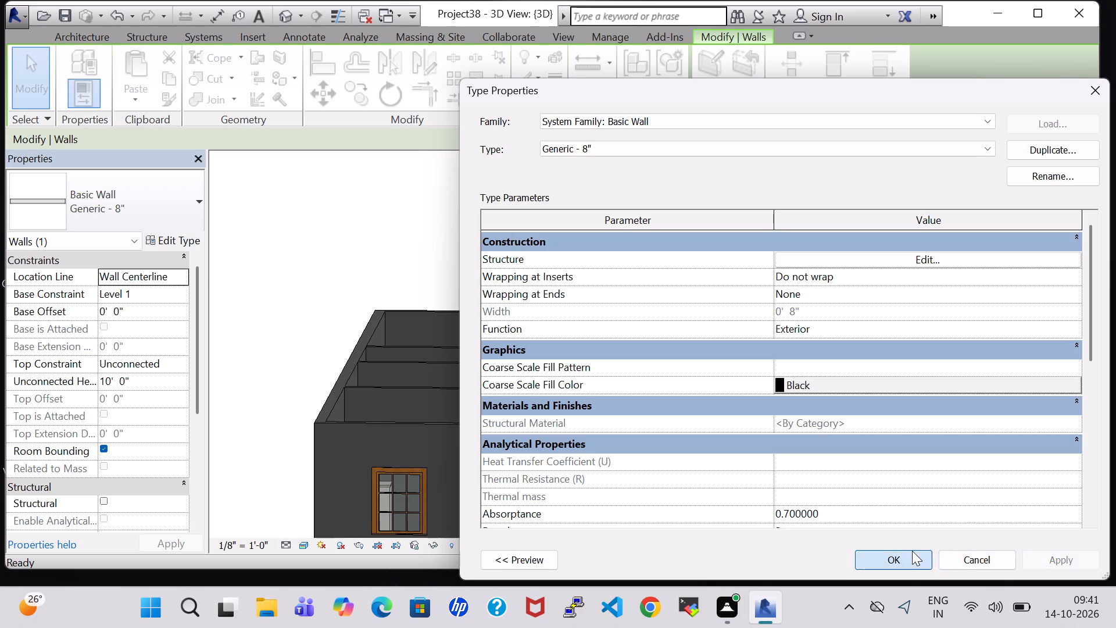
click(847, 394)
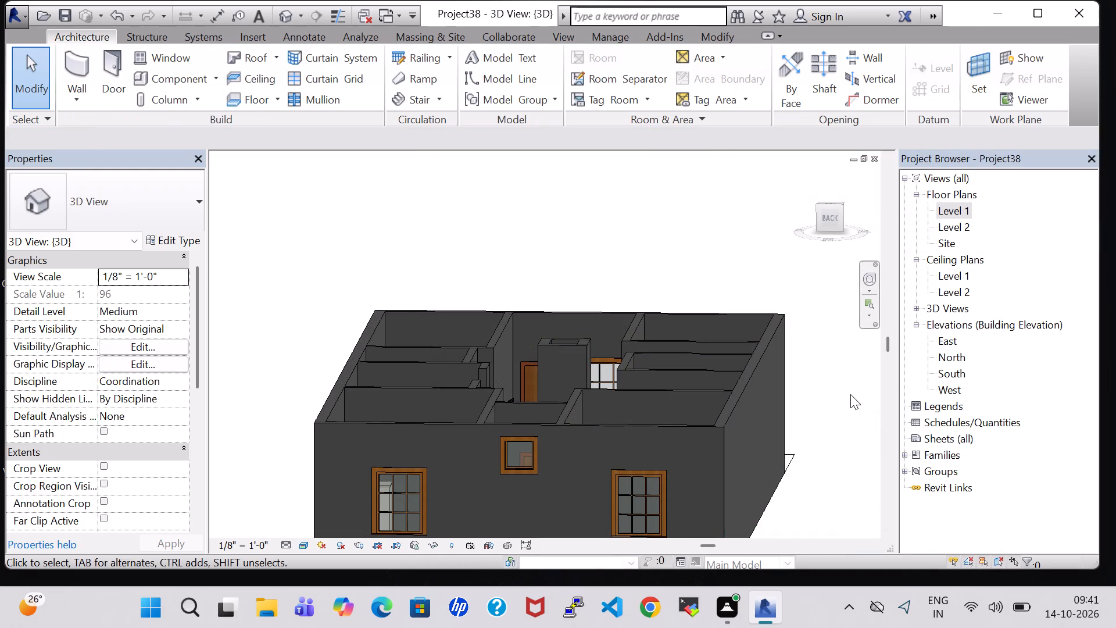
Assign the Brick, Common material to the Structure layer of the Generic - 8" wall type.
click(721, 439)
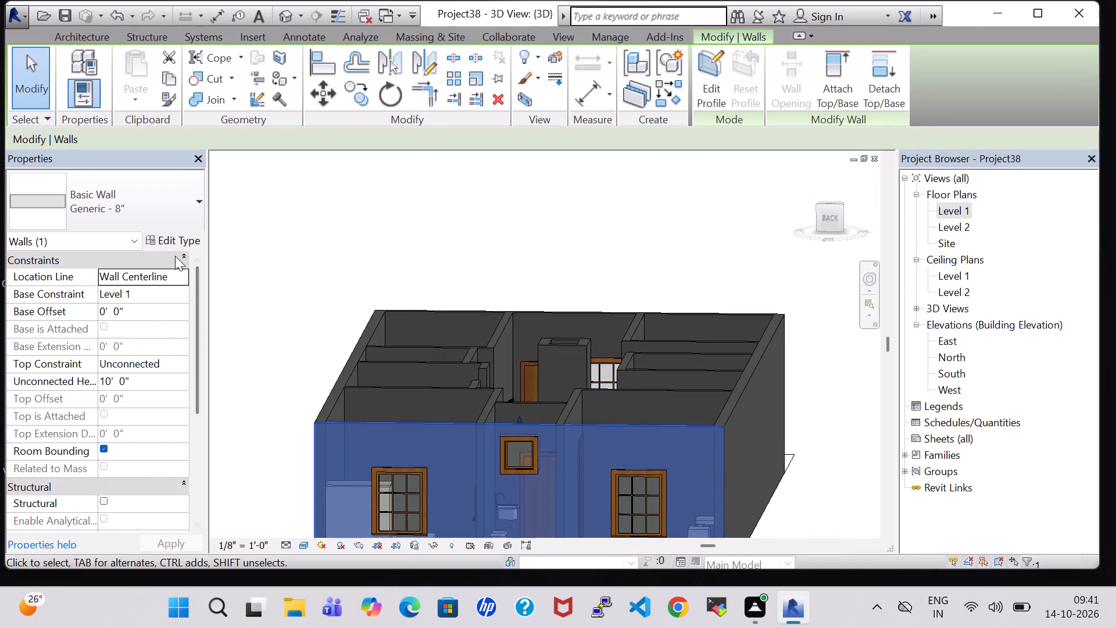
click(173, 241)
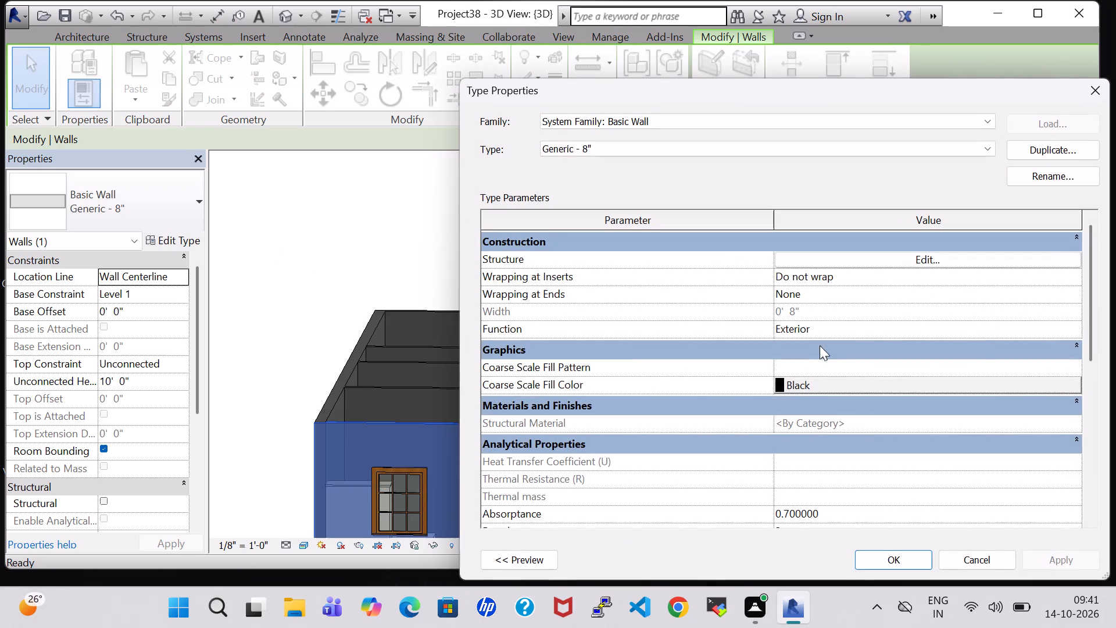
click(971, 267)
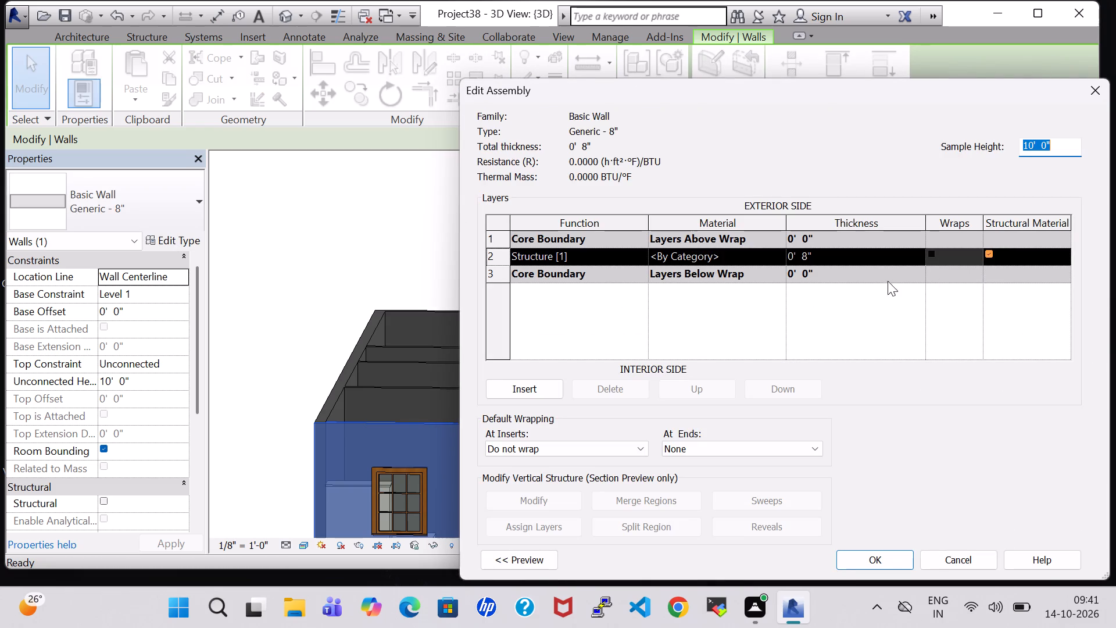
click(771, 257)
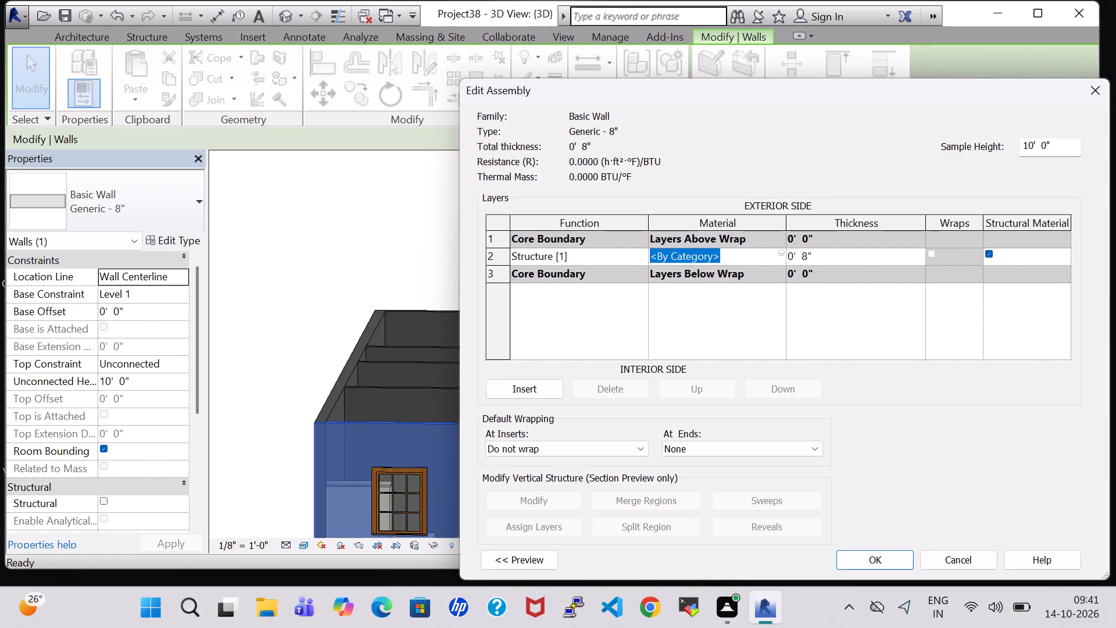
click(784, 251)
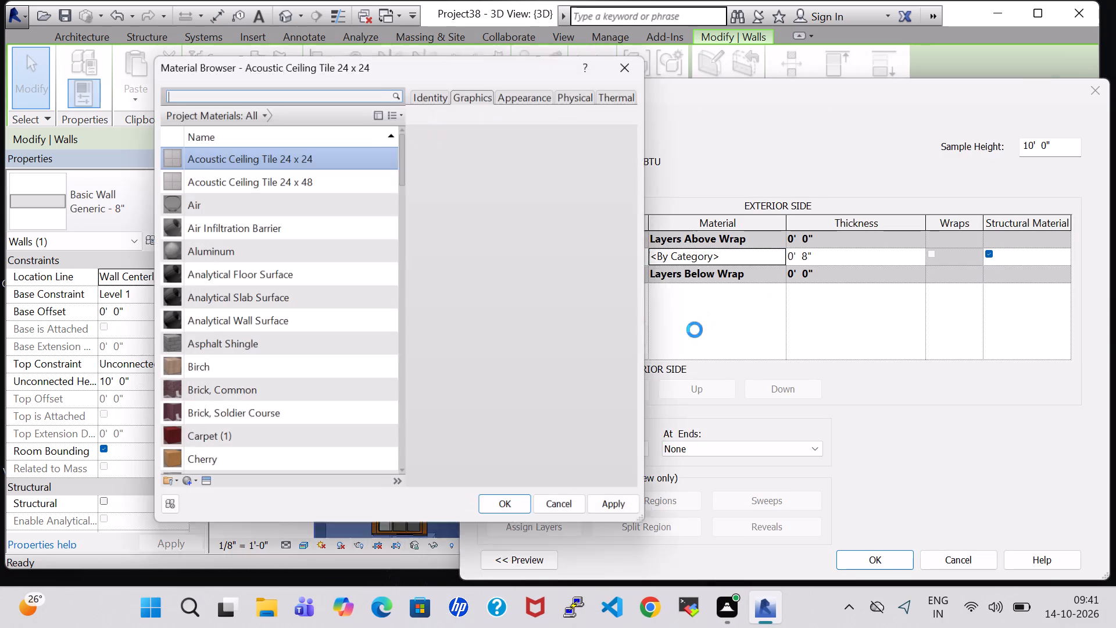
scroll(301, 258, down, 4)
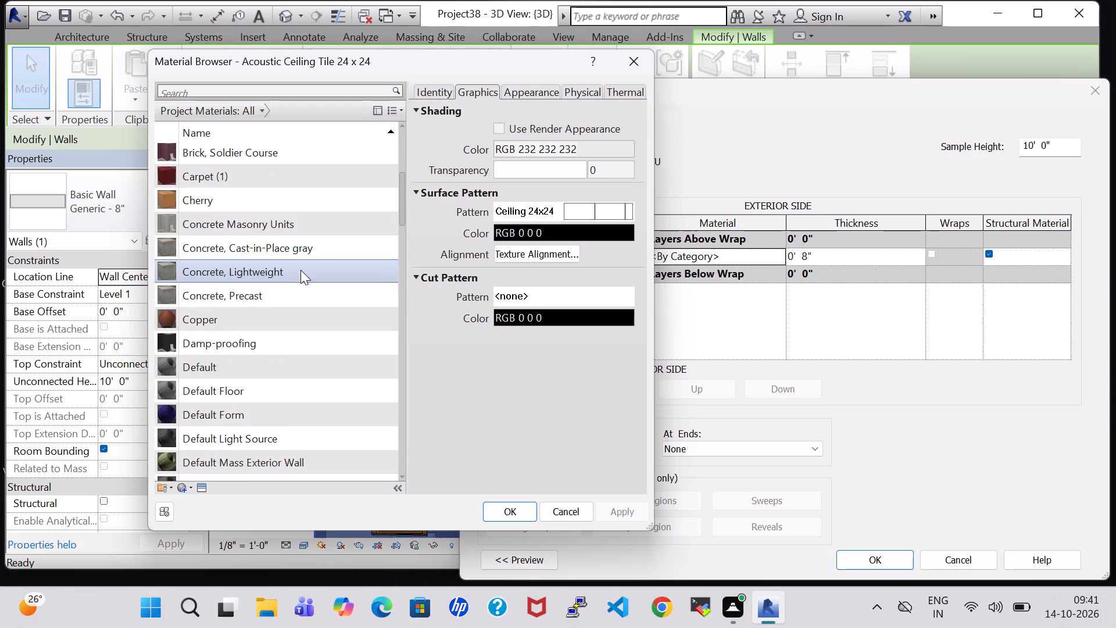
scroll(301, 270, down, 9)
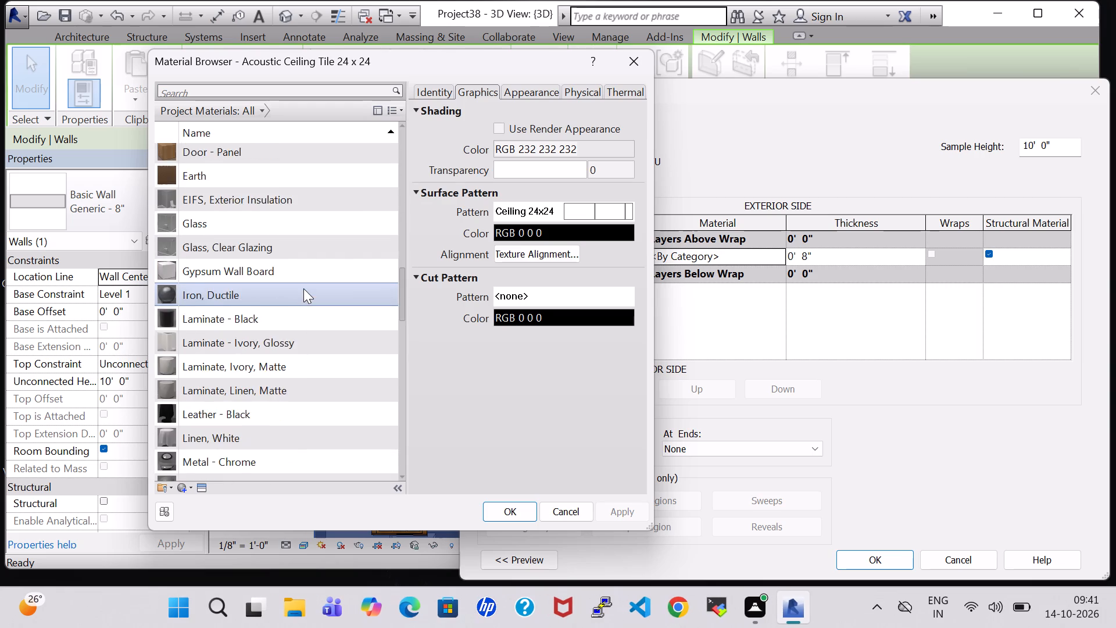
scroll(303, 288, down, 6)
scroll(303, 288, up, 16)
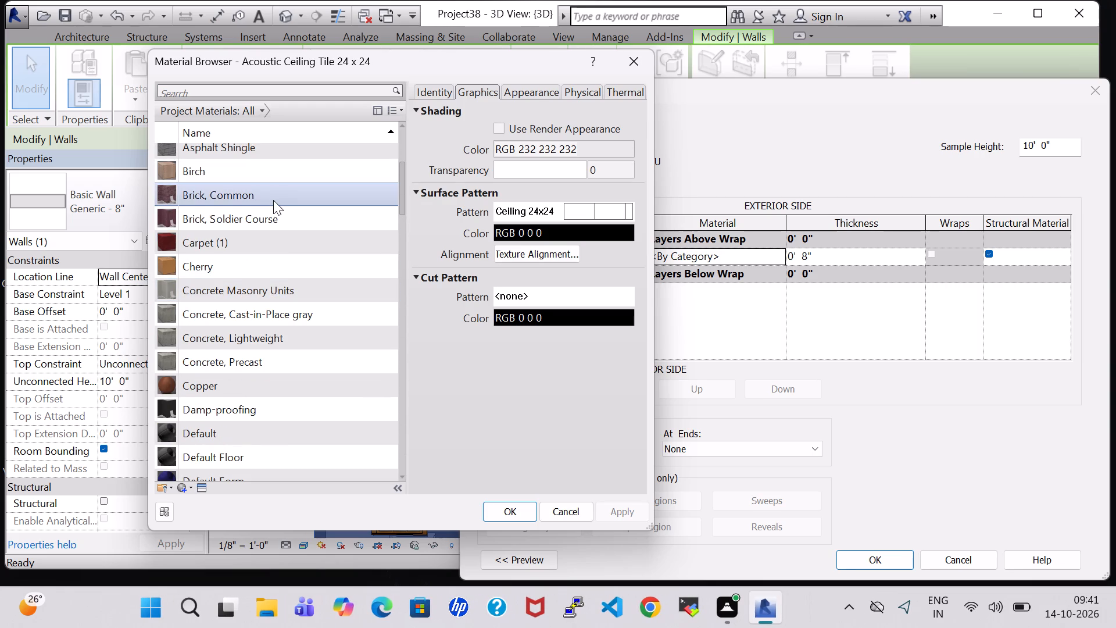
click(269, 192)
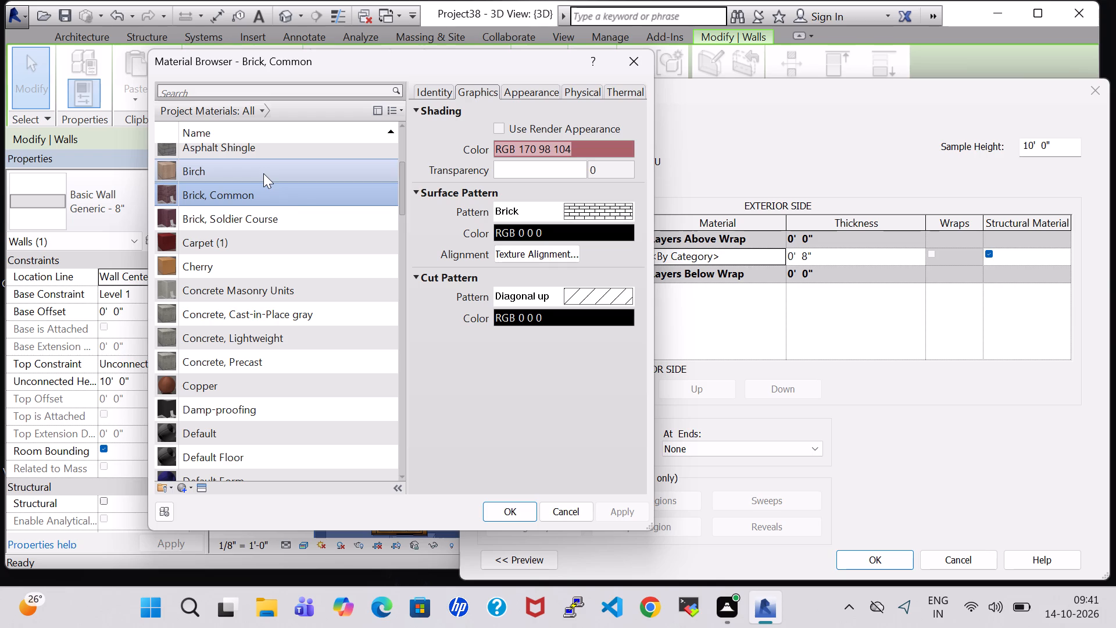
click(263, 173)
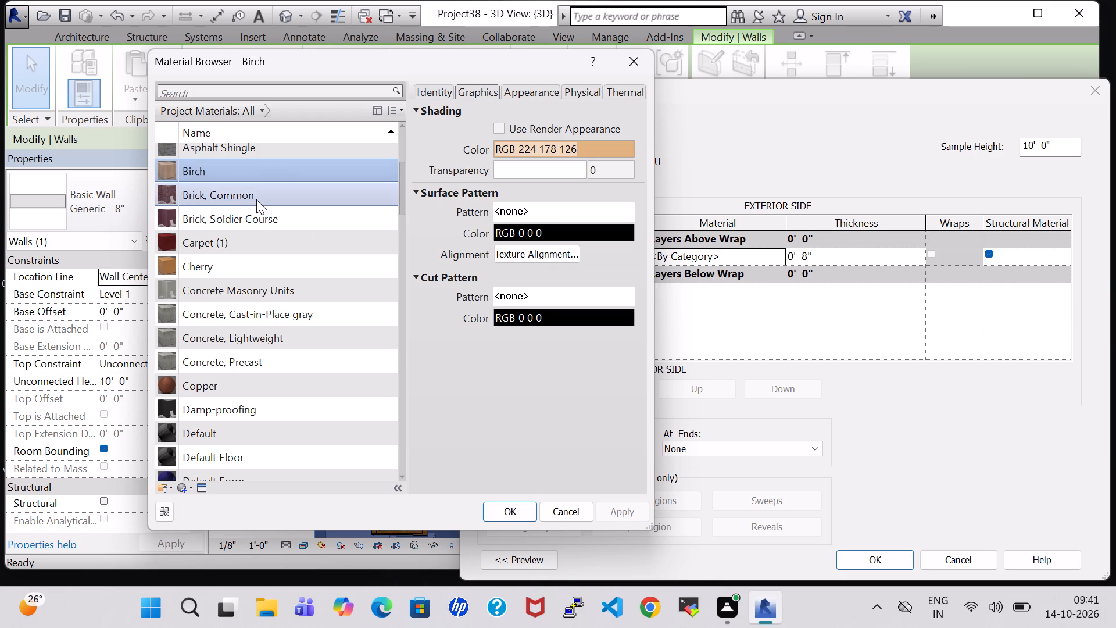
click(256, 199)
click(858, 555)
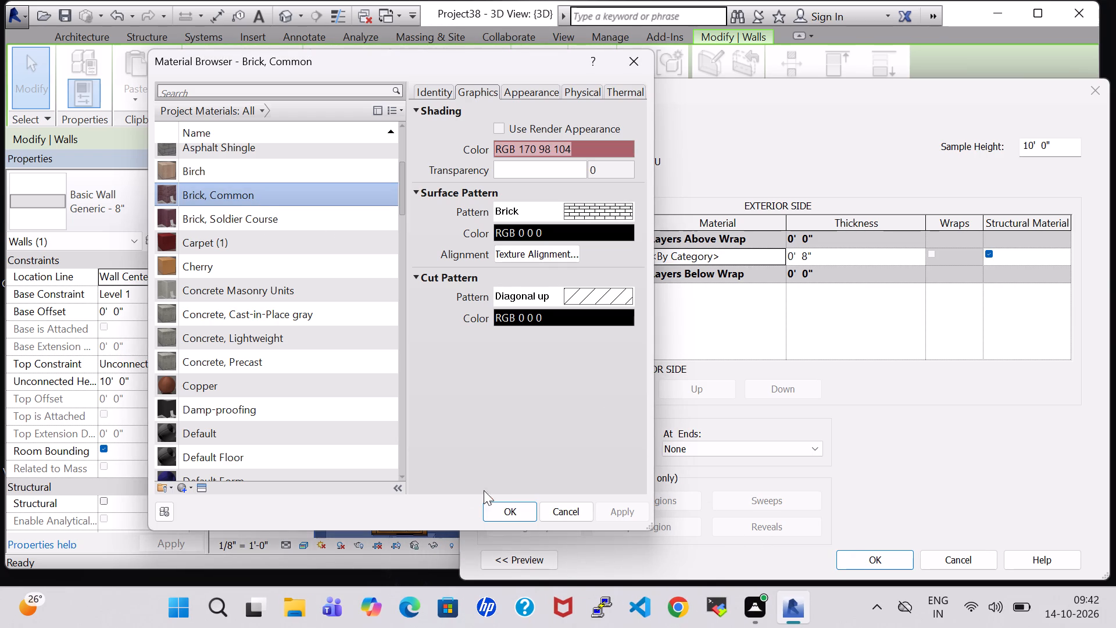
click(521, 504)
click(883, 564)
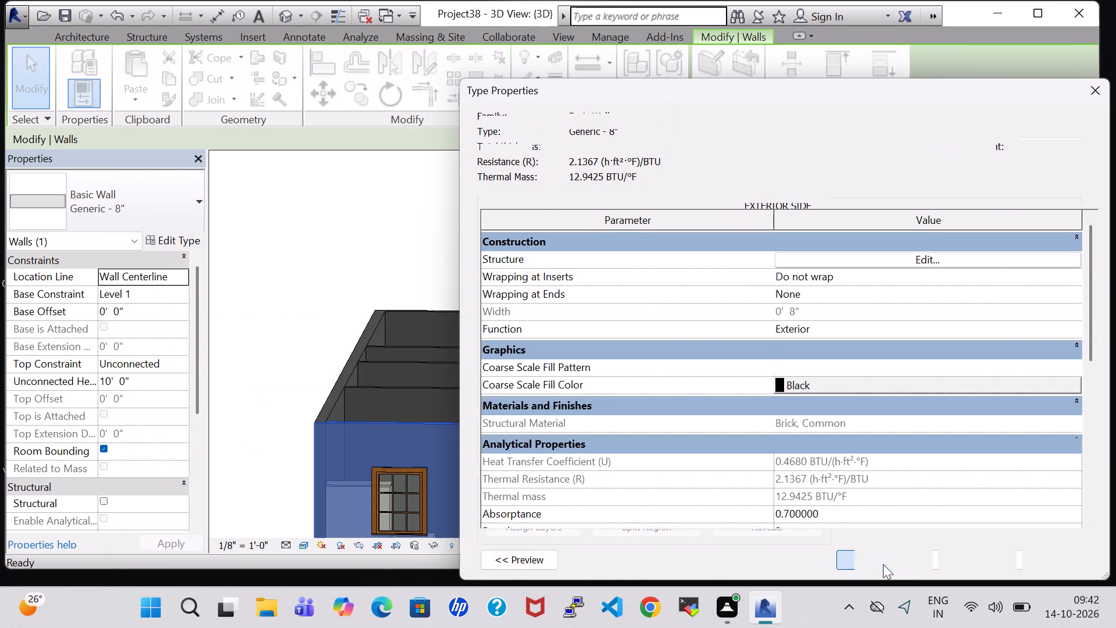
click(908, 558)
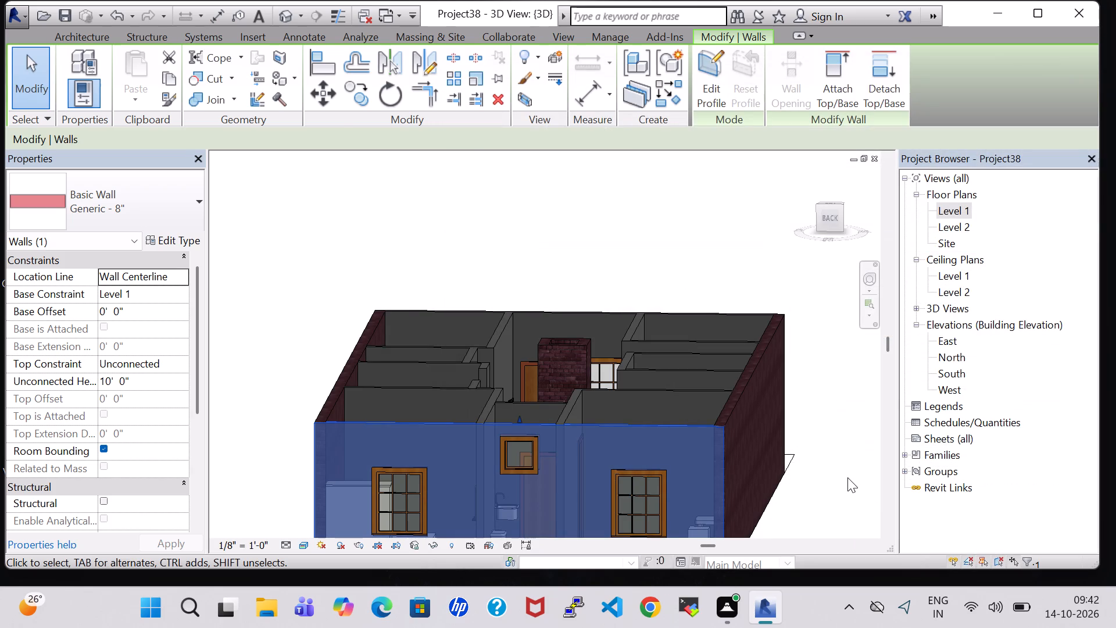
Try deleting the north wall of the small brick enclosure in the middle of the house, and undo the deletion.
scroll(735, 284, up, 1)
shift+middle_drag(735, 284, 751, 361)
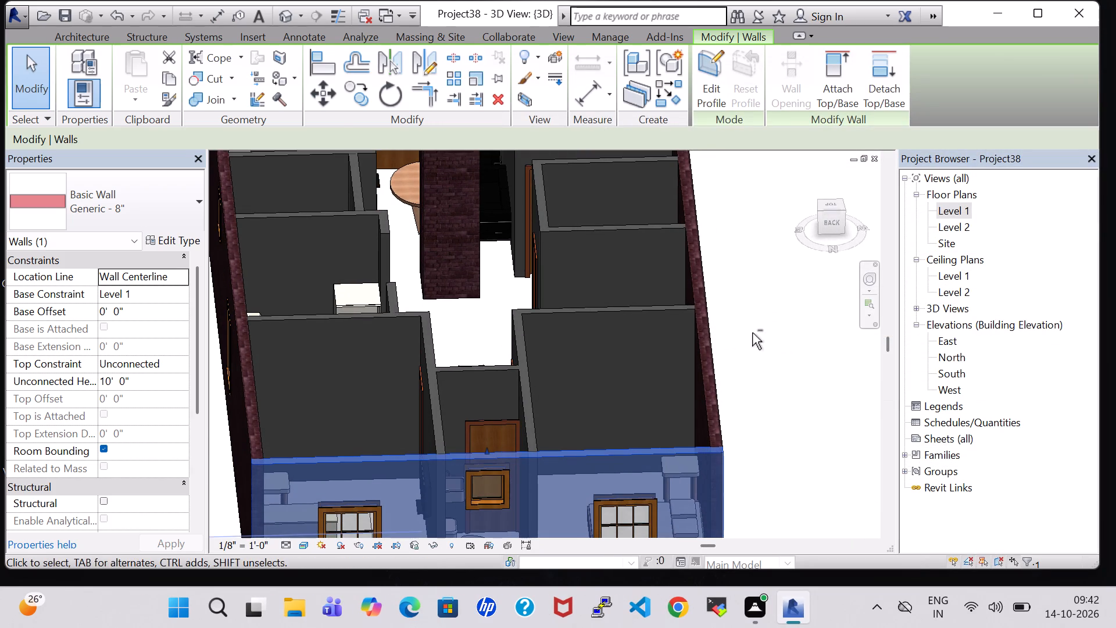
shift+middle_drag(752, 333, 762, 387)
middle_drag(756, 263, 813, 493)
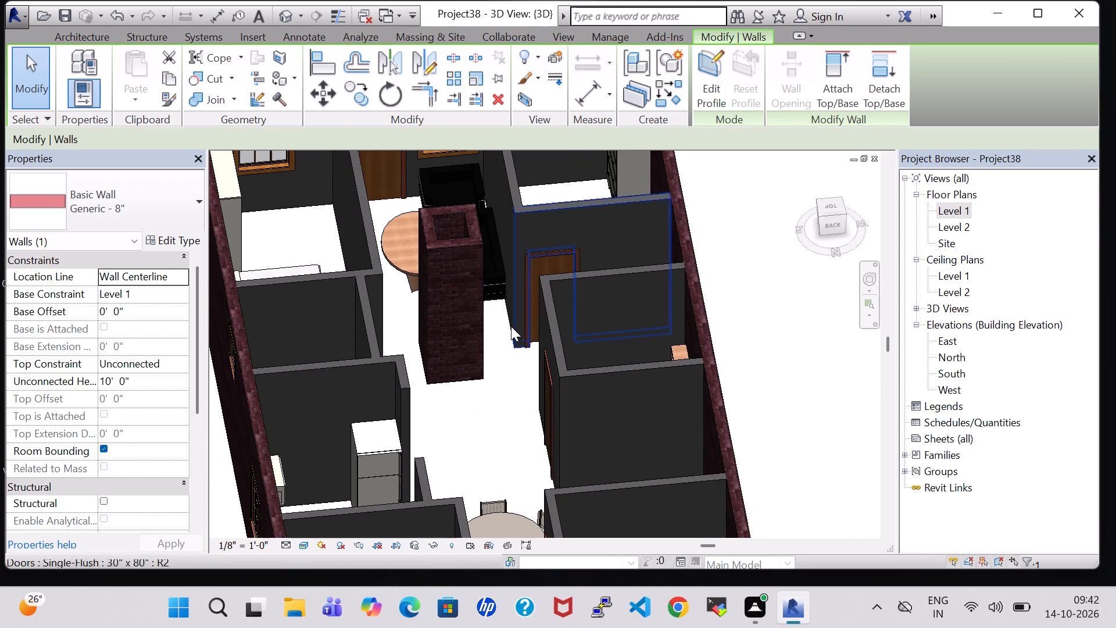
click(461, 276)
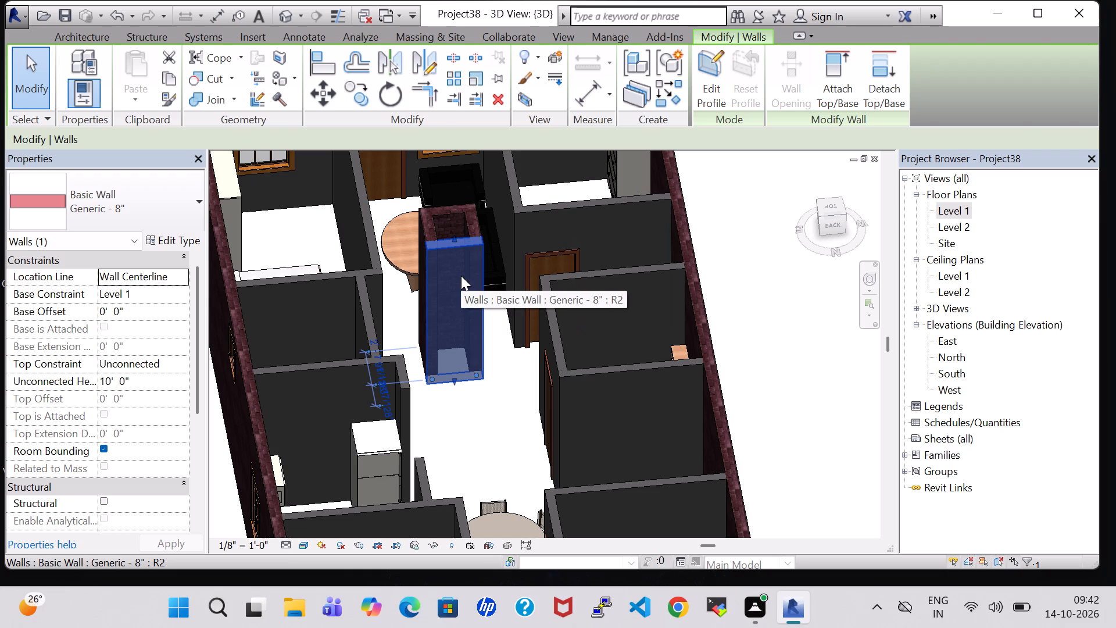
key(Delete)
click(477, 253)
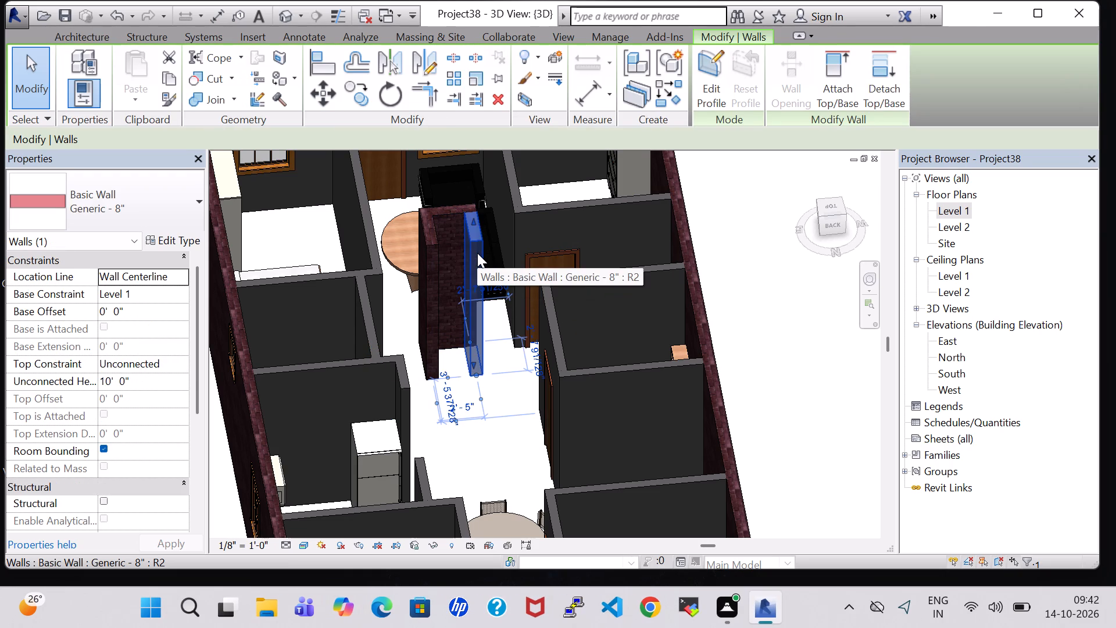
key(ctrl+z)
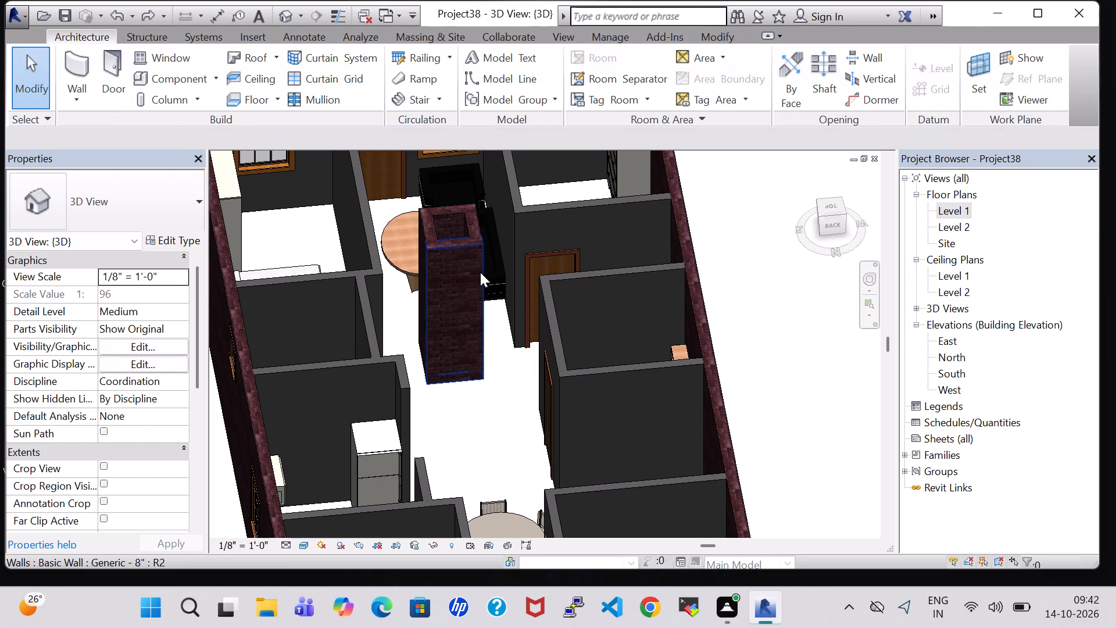
Duplicate the wall type of the small central enclosure's north wall as inner 3".
click(456, 245)
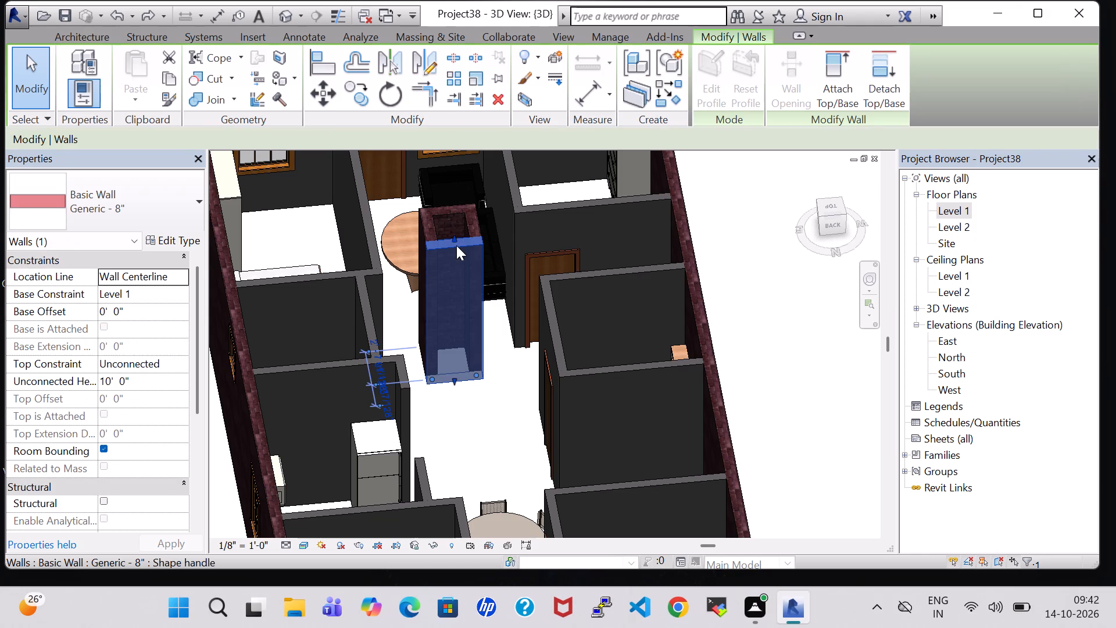
click(172, 237)
click(1047, 153)
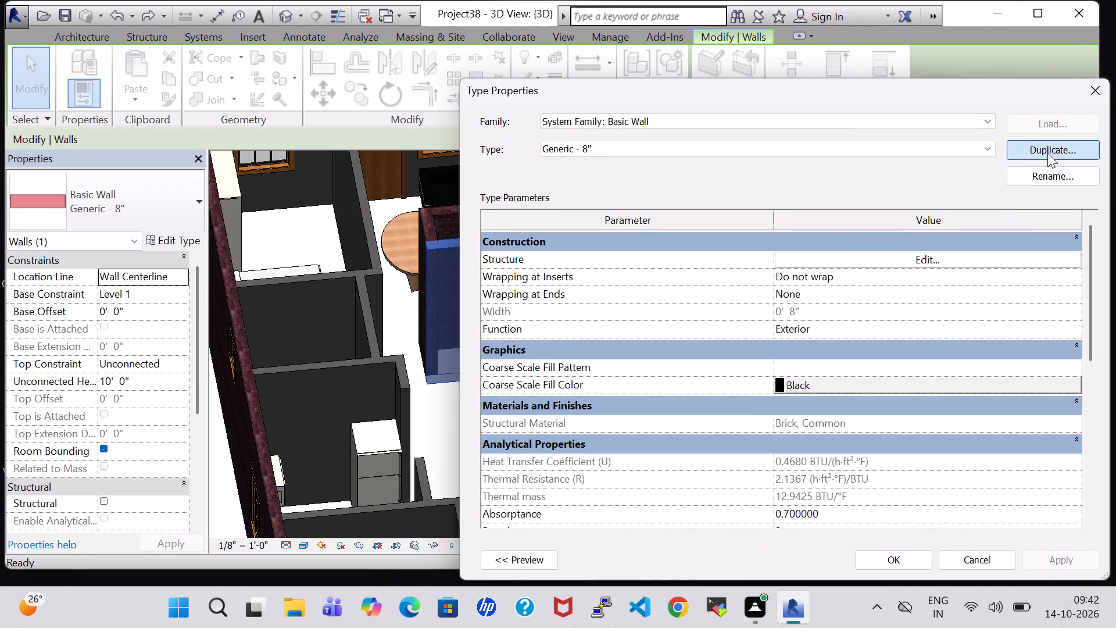
click(795, 324)
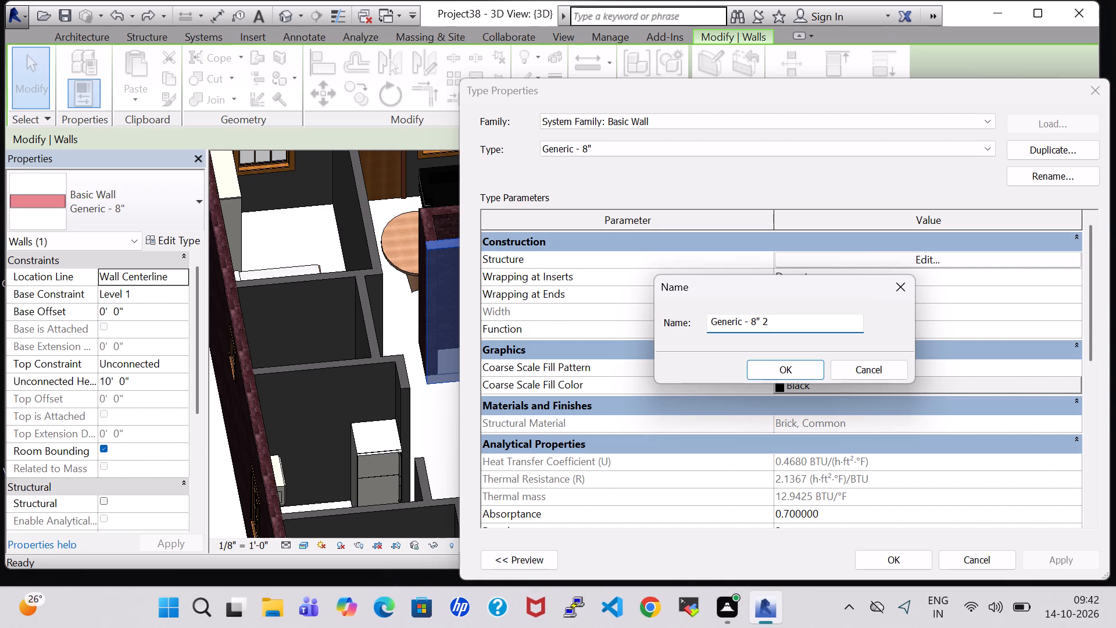
key(BackSpace)
key(BackSpace)
key(BackSpace)
key(BackSpace)
key(BackSpace)
key(BackSpace)
key(BackSpace)
key(BackSpace)
key(BackSpace)
key(BackSpace)
key(BackSpace)
key(BackSpace)
key(BackSpace)
key(BackSpace)
key(BackSpace)
key(BackSpace)
key(BackSpace)
key(BackSpace)
key(BackSpace)
key(BackSpace)
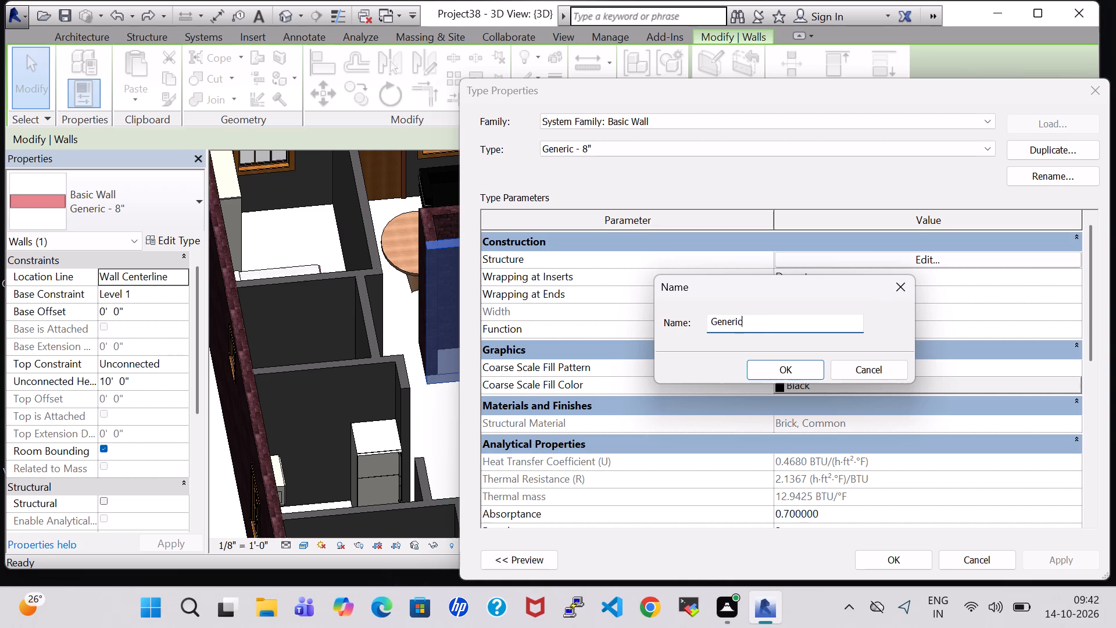
text(inner 3)
key(shift+quotedbl)
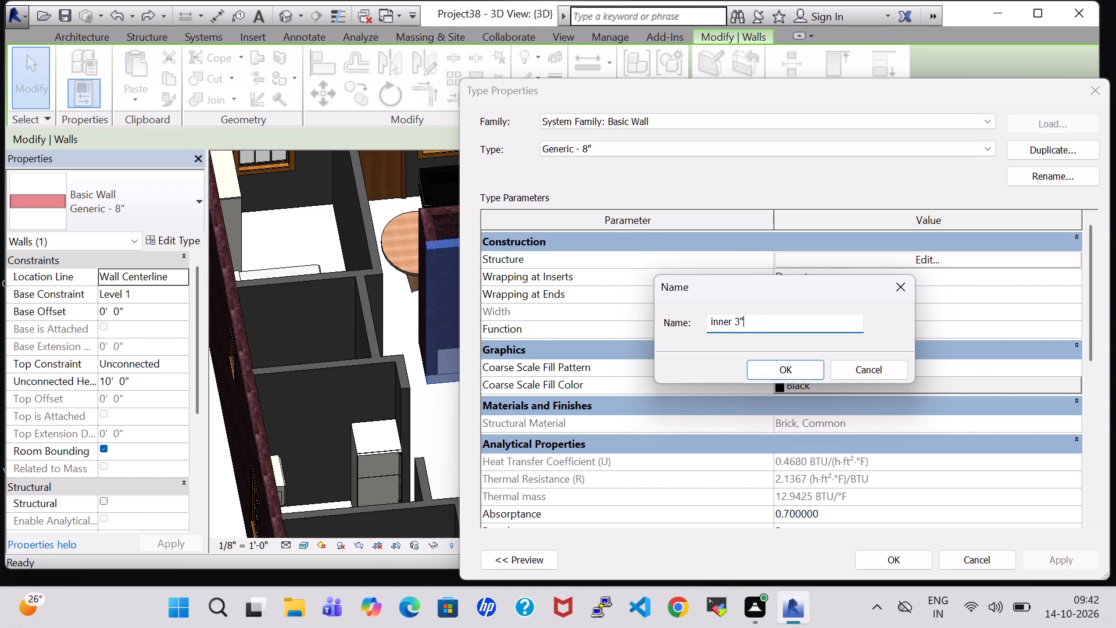
click(803, 367)
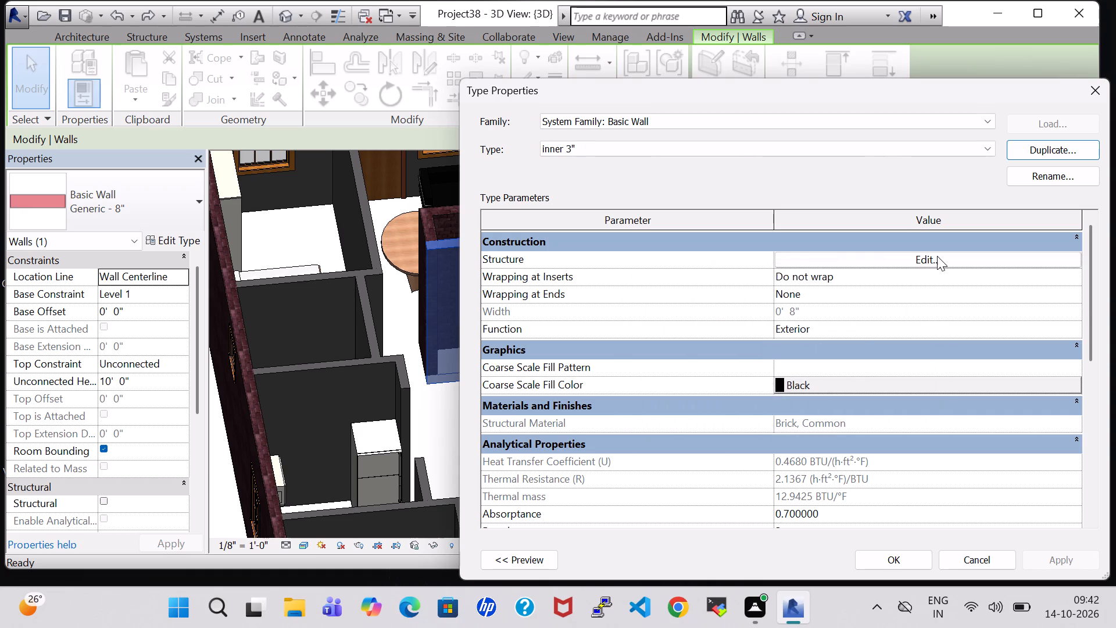
Set the Structure layer thickness of the inner 3" wall type to 3".
click(937, 256)
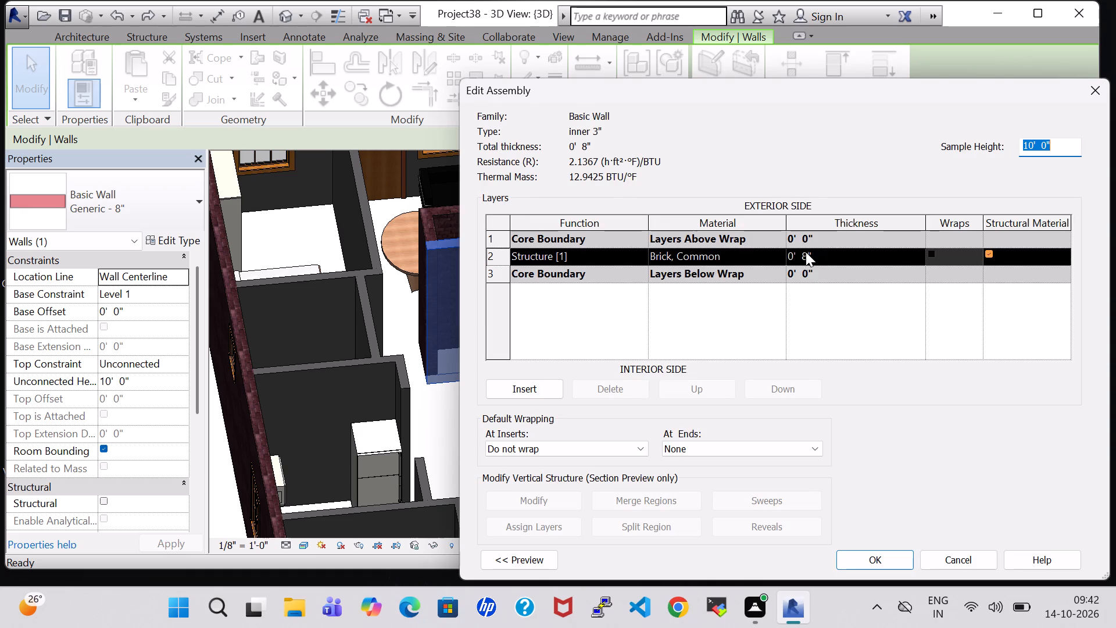
click(805, 259)
click(805, 259)
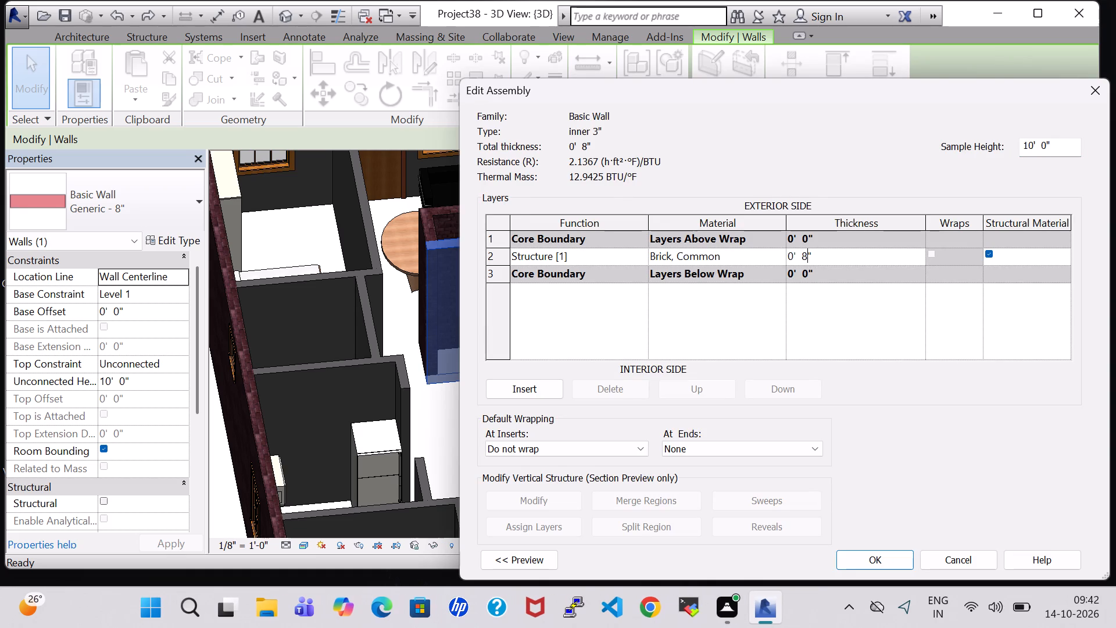
key(BackSpace)
key(3)
click(902, 559)
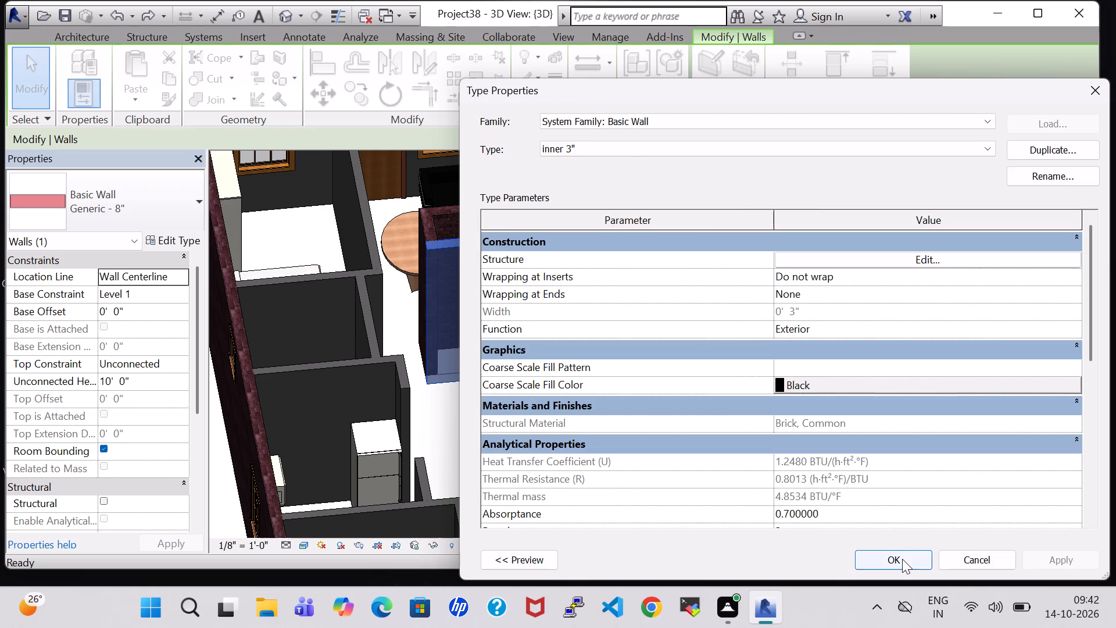
click(901, 559)
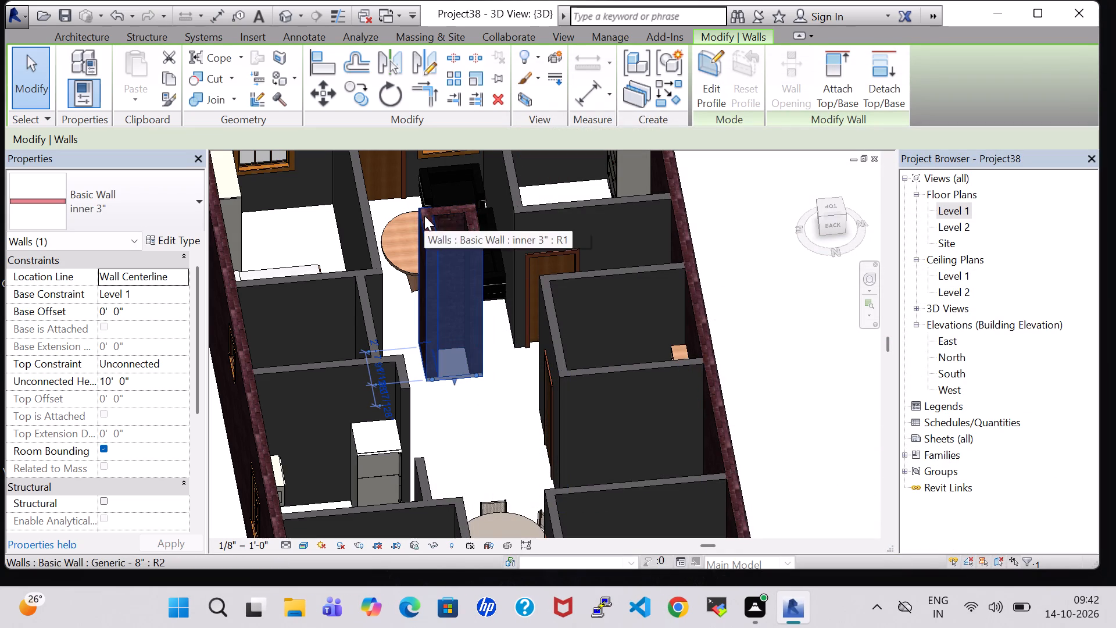
Change the south and west walls of the small central brick enclosure to the inner 3" type.
click(459, 208)
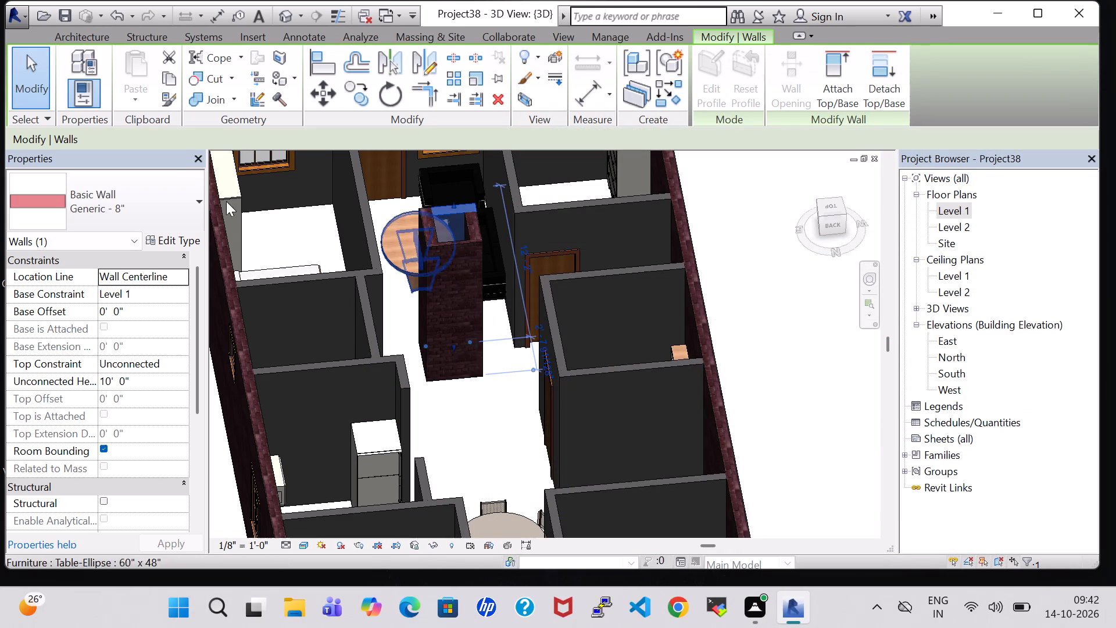
click(103, 204)
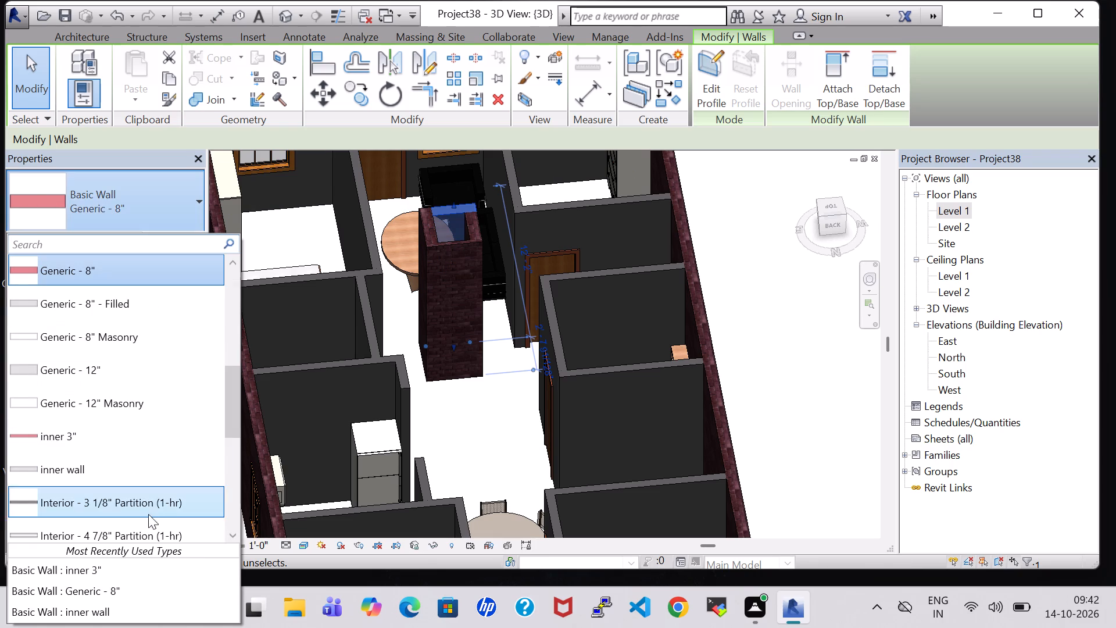
click(139, 575)
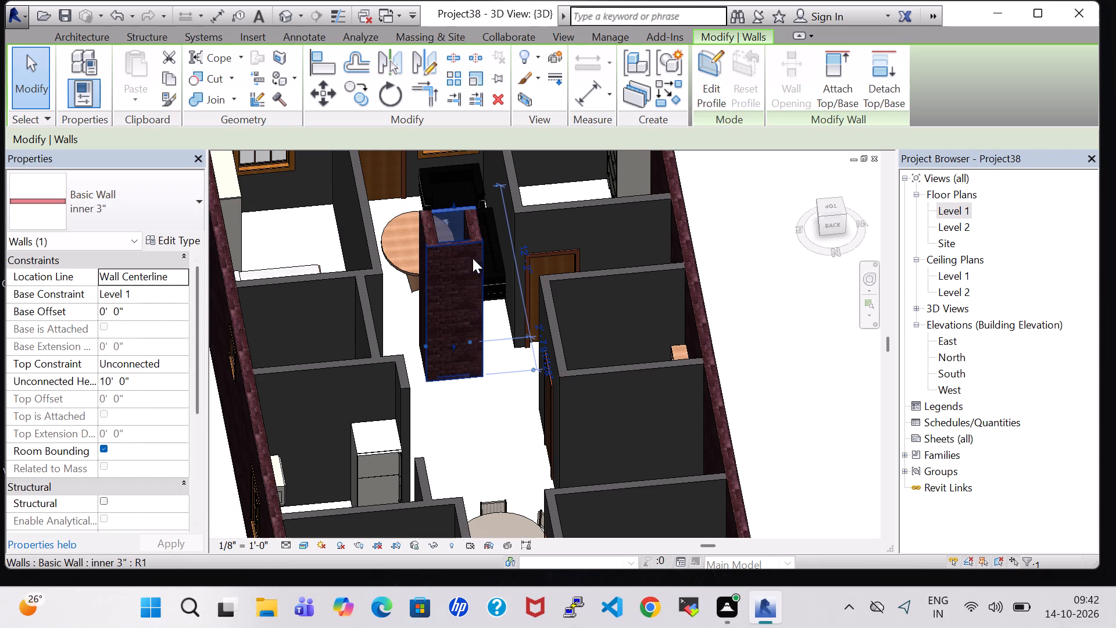
click(475, 224)
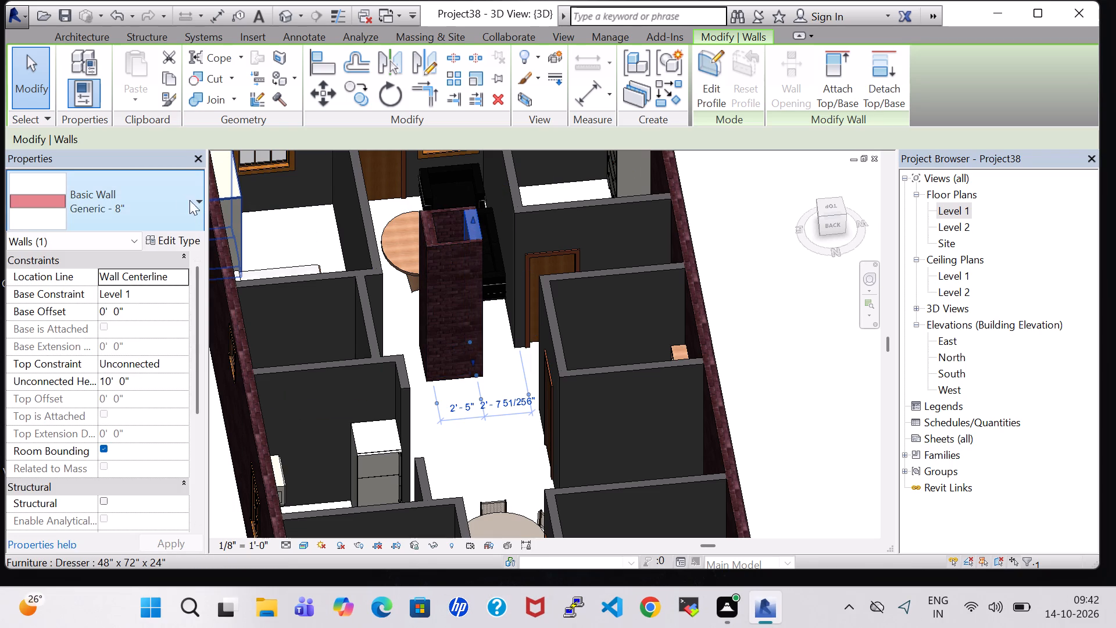
click(163, 191)
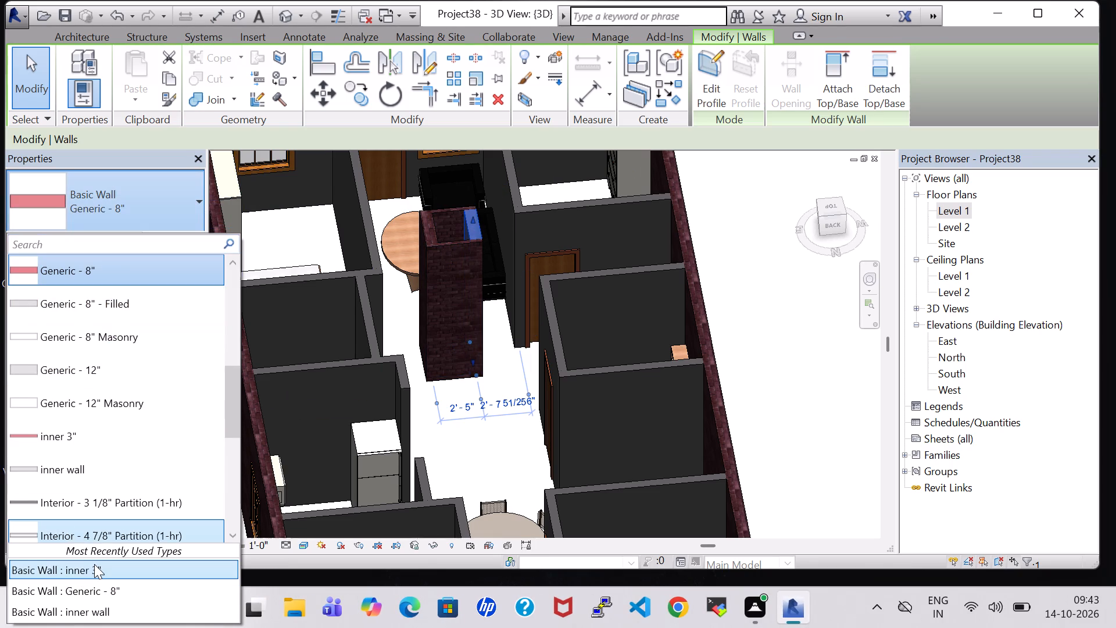
click(94, 564)
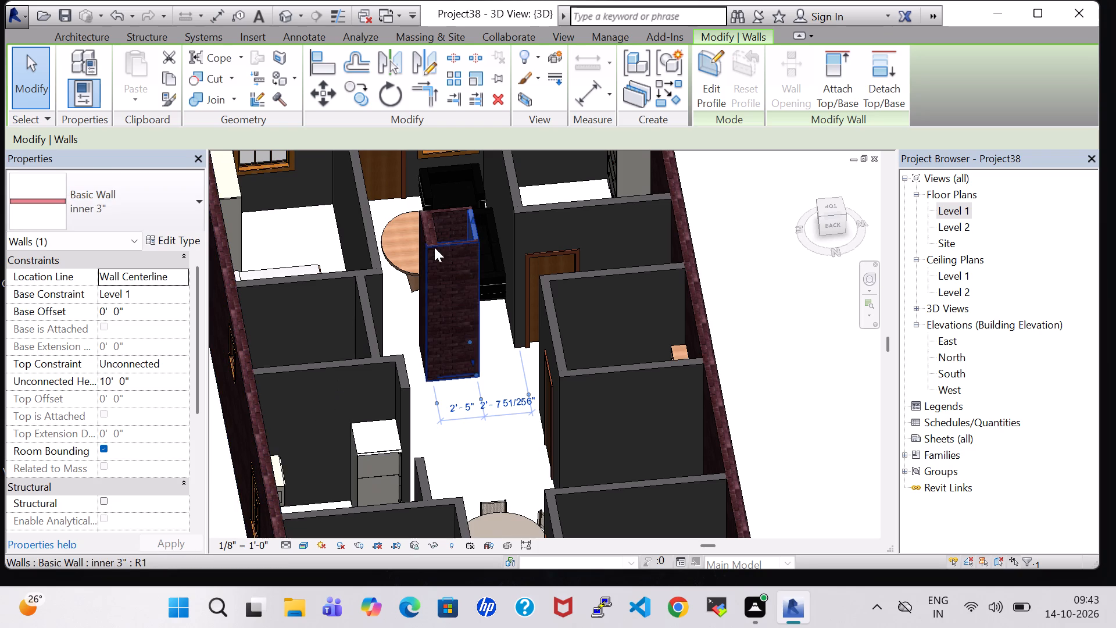
Change the east wall of the small central enclosure to the inner wall type.
click(422, 229)
click(131, 198)
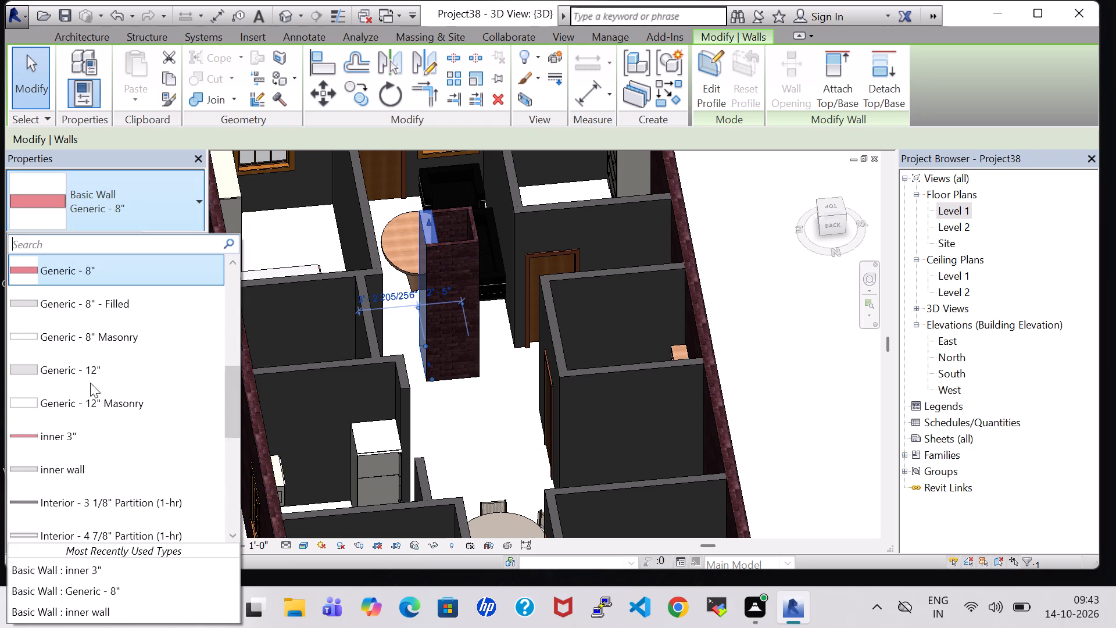
click(109, 608)
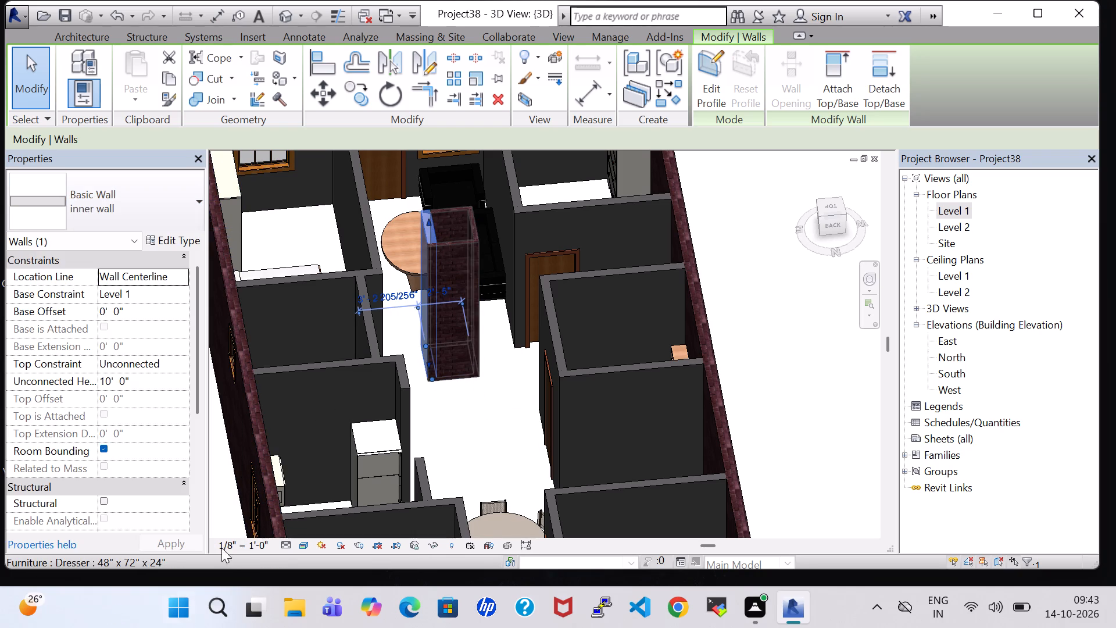
Set the unconnected height of the central enclosure's east wall to 50' 0".
click(105, 381)
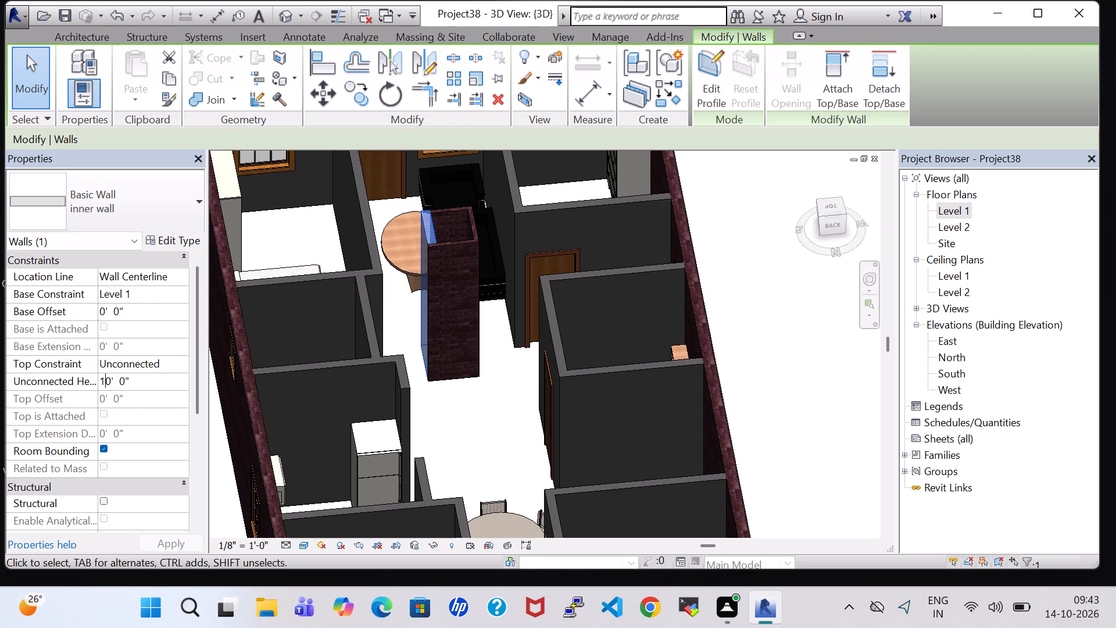
key(BackSpace)
key(5)
key(Return)
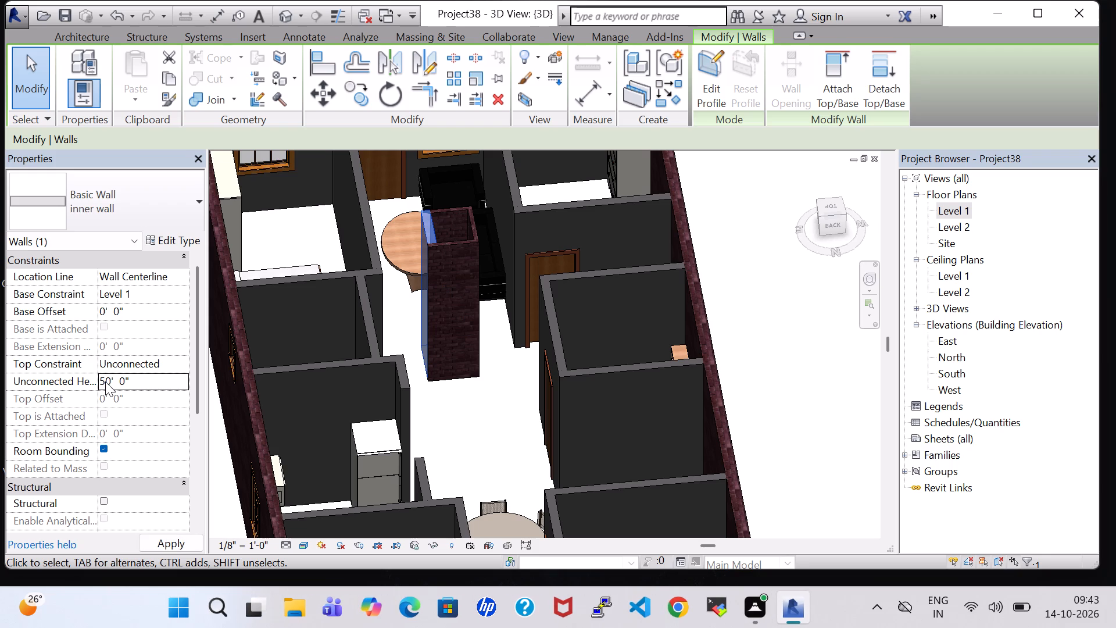
click(174, 539)
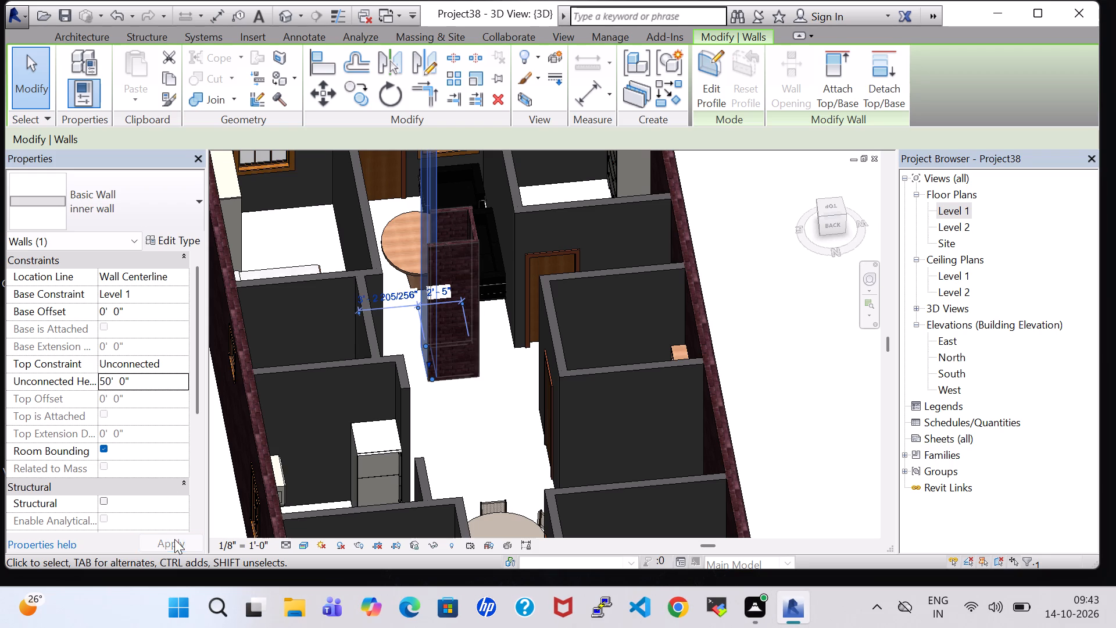
click(489, 405)
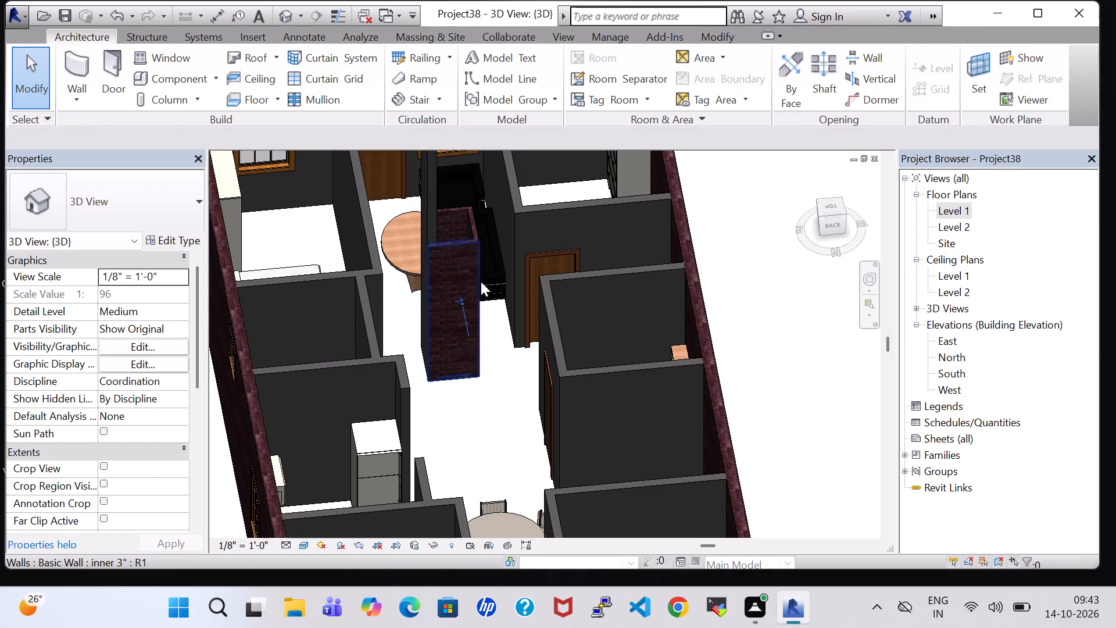
Set the unconnected height of the central enclosure's north wall to 5' 0".
click(451, 247)
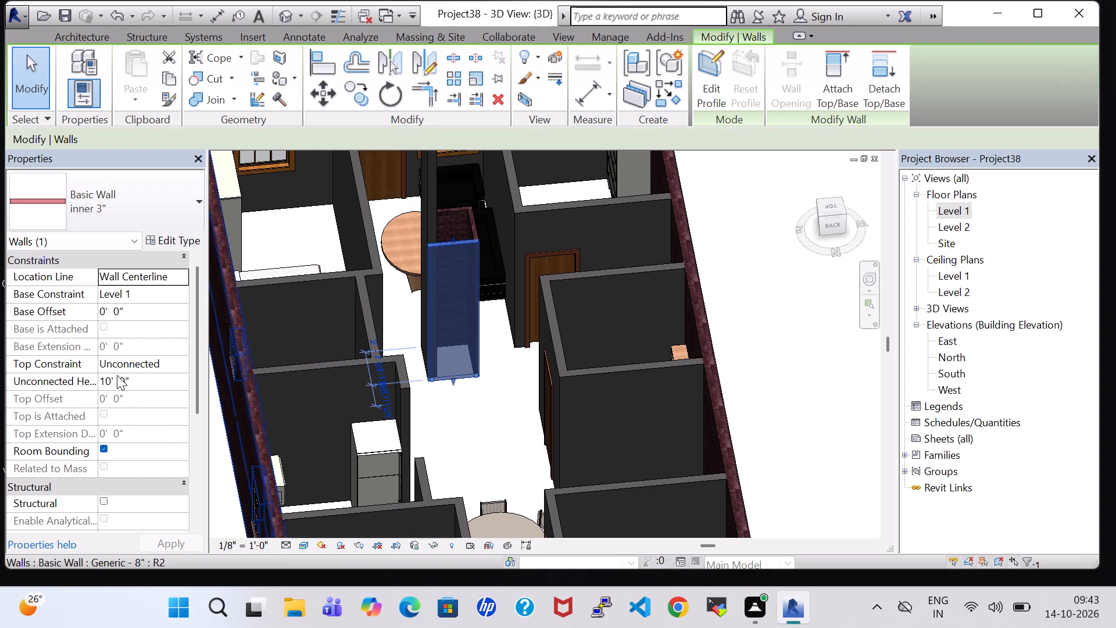
click(113, 380)
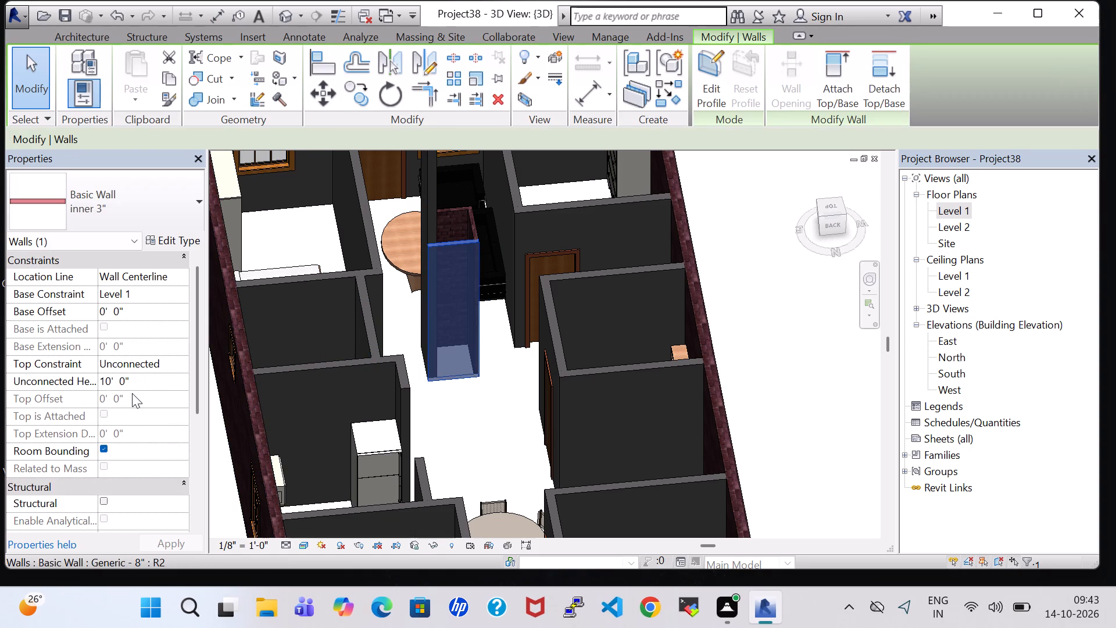
key(Left)
key(BackSpace)
key(BackSpace)
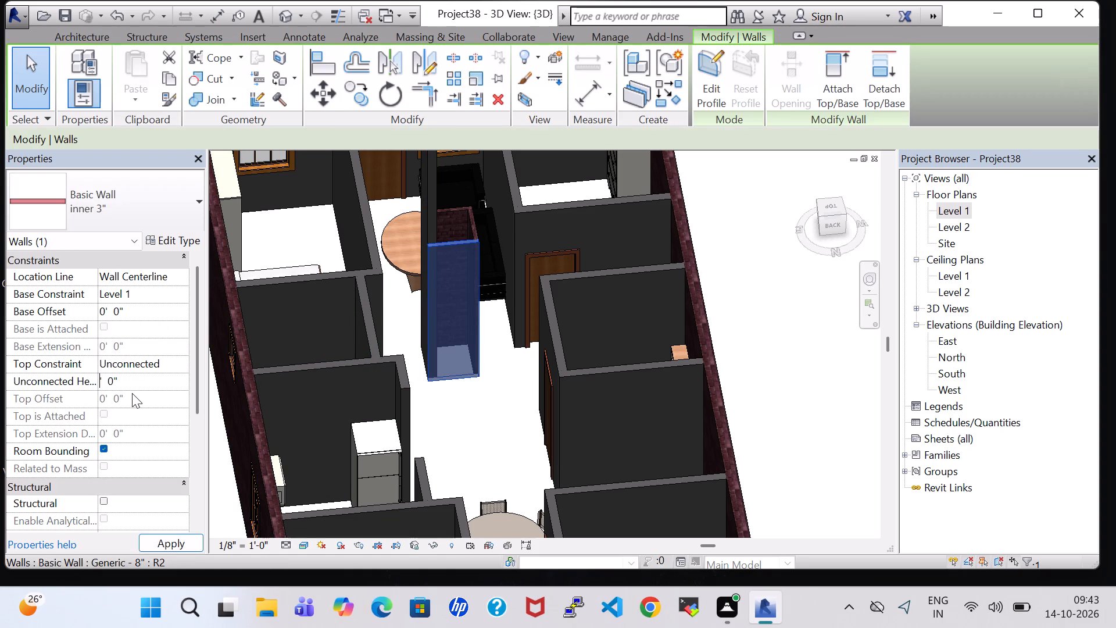
key(4)
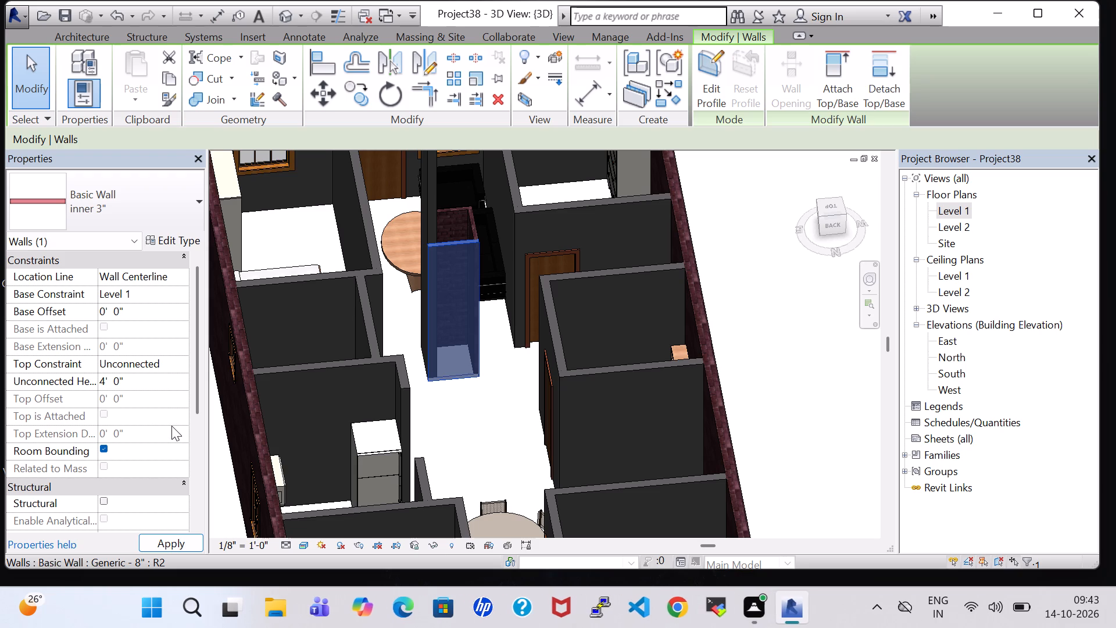
key(BackSpace)
key(5)
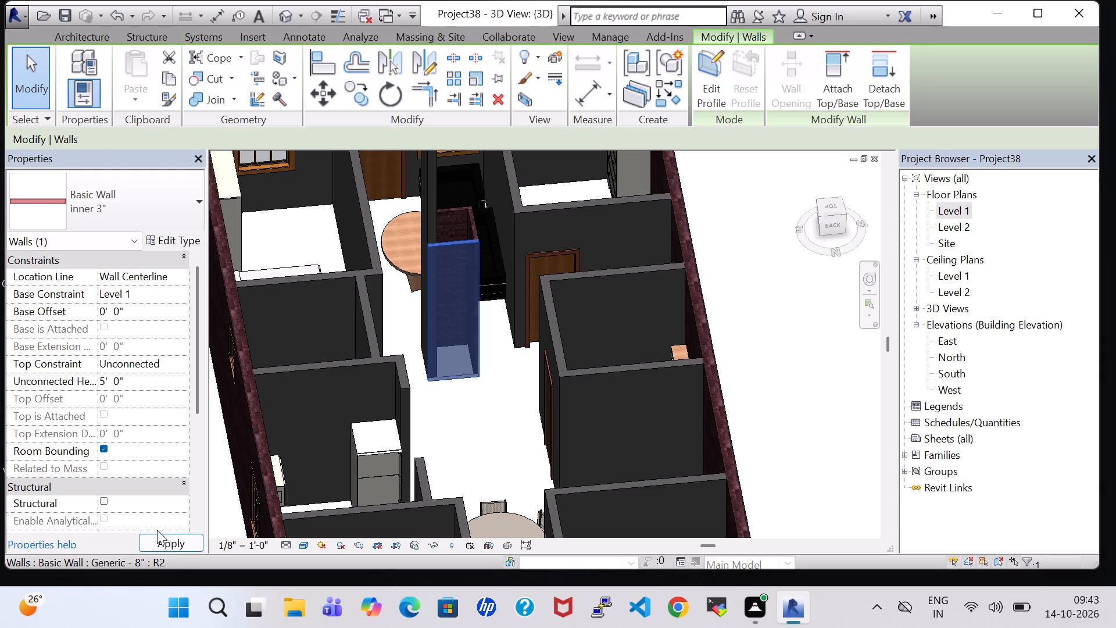
click(161, 538)
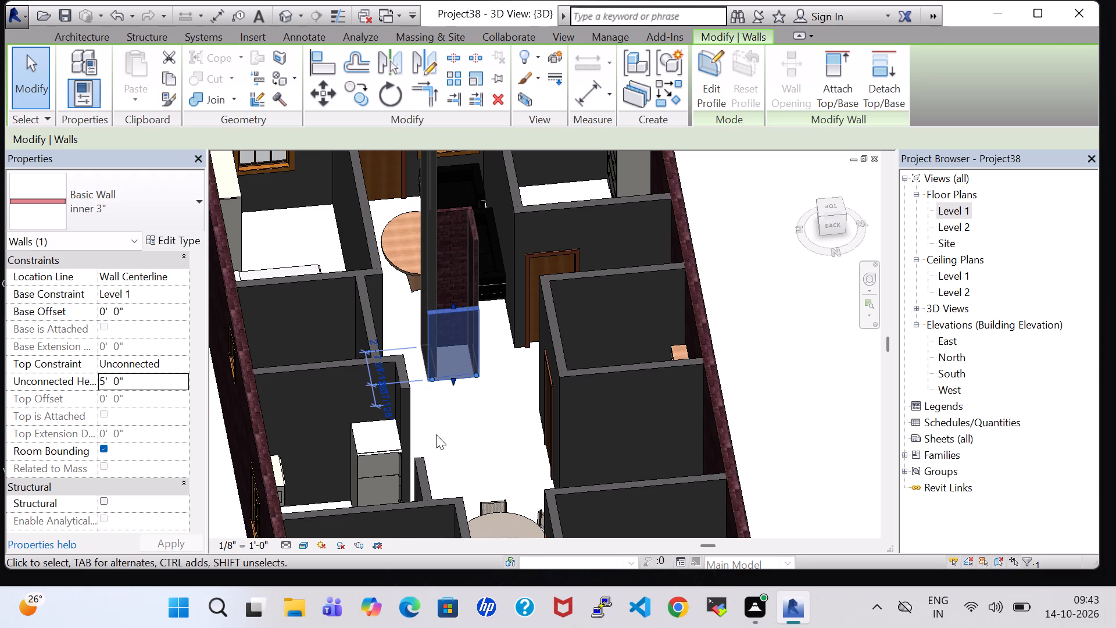
click(486, 428)
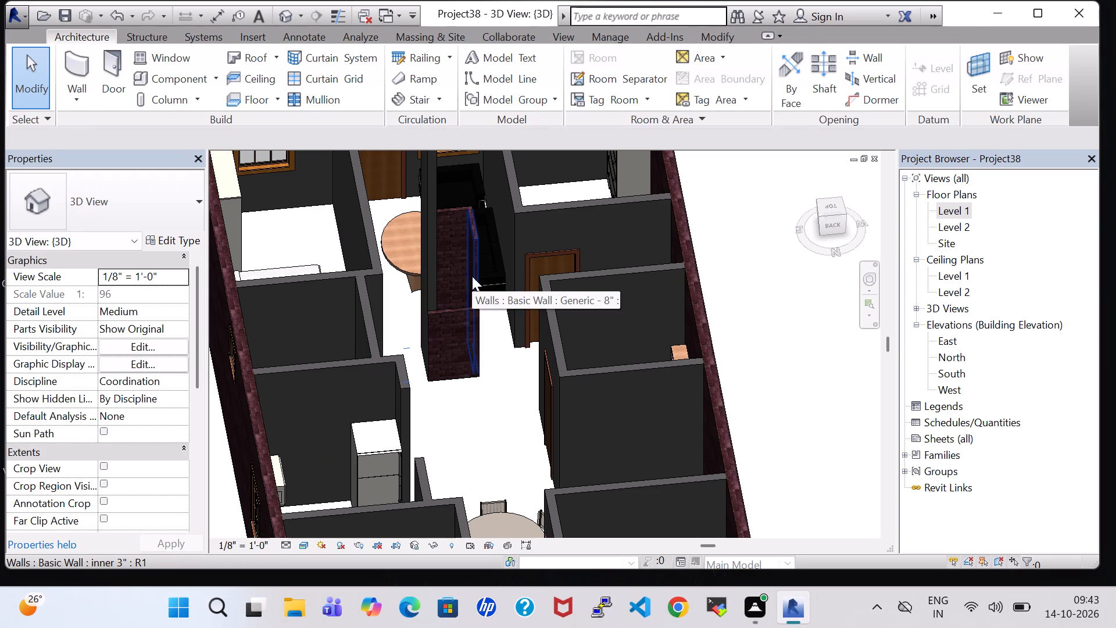
Set the unconnected height of the central enclosure's west wall to 5' 0".
click(472, 276)
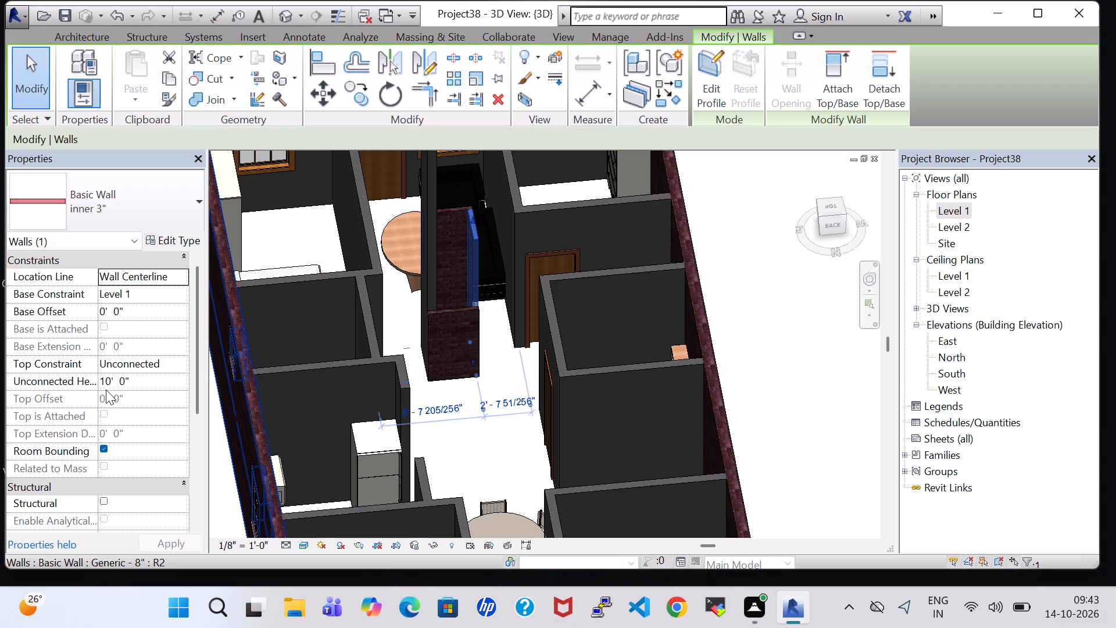
click(115, 379)
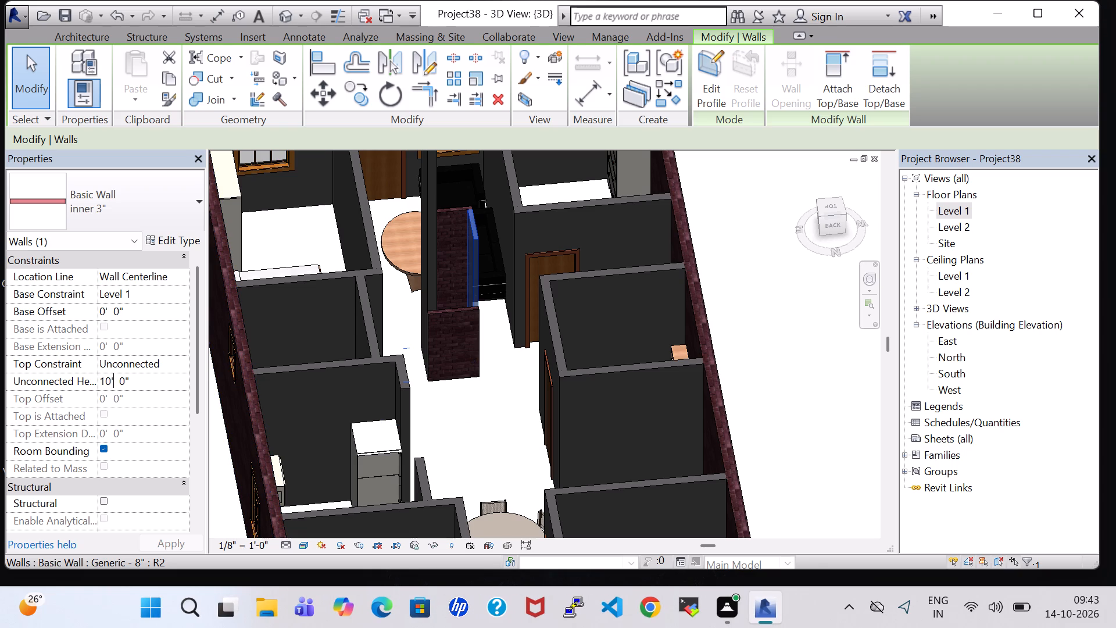
click(111, 382)
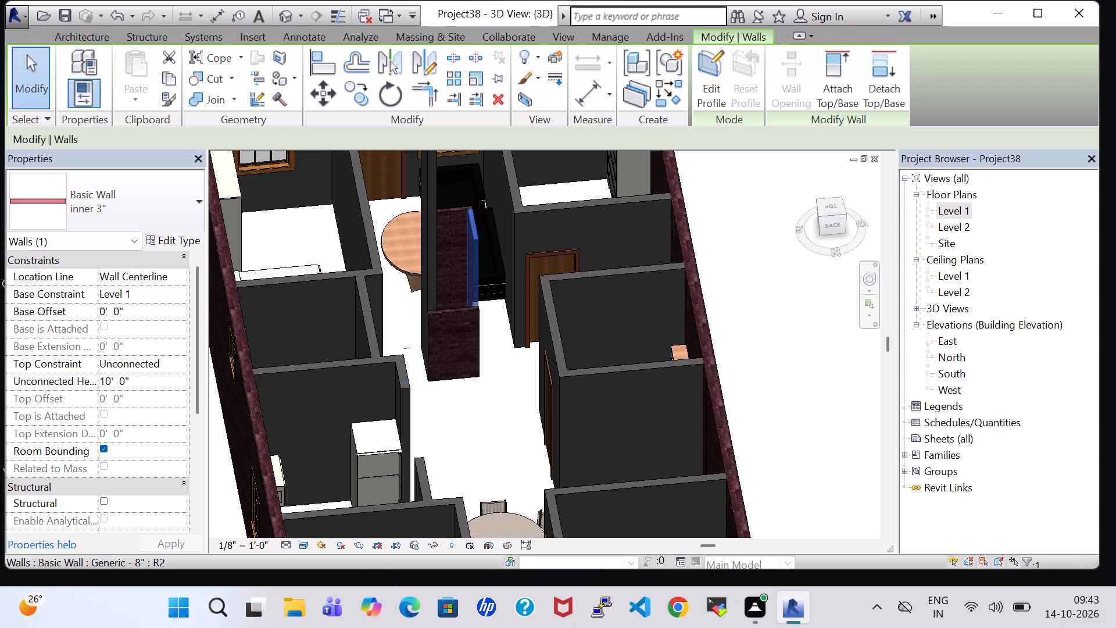
key(BackSpace)
key(BackSpace)
key(5)
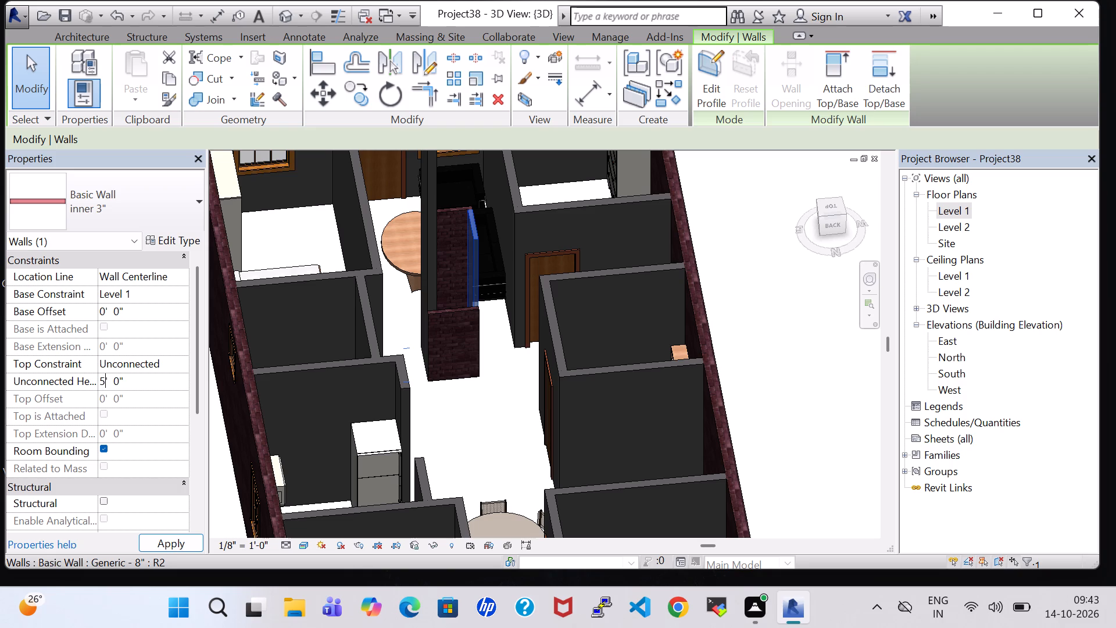
key(Return)
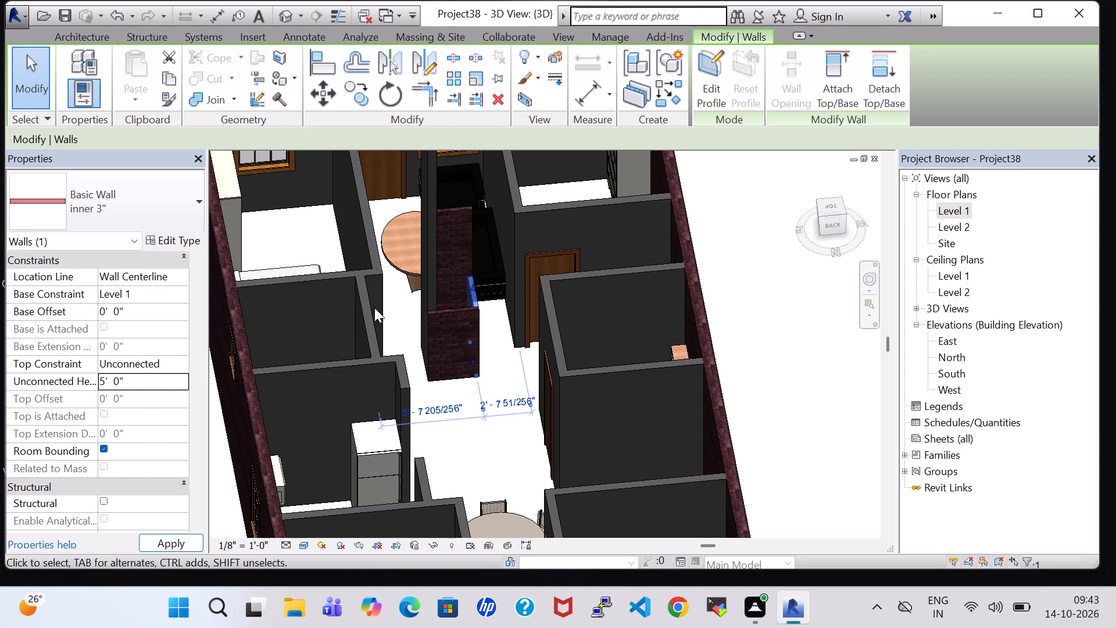
Set the unconnected height of the central enclosure's south wall to 5' 0".
click(460, 211)
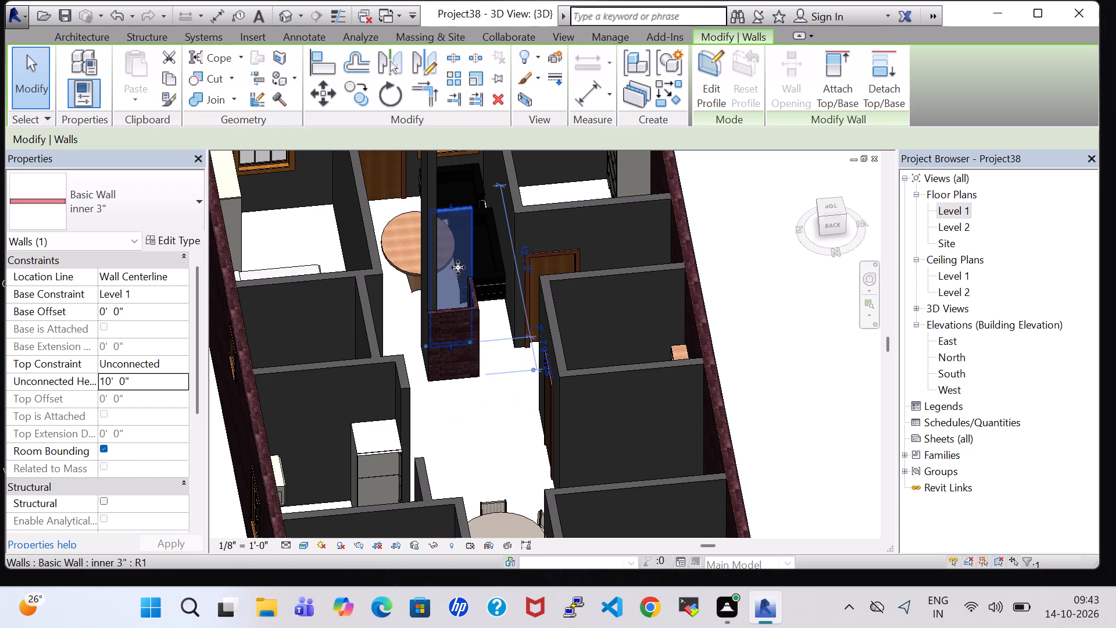
click(112, 383)
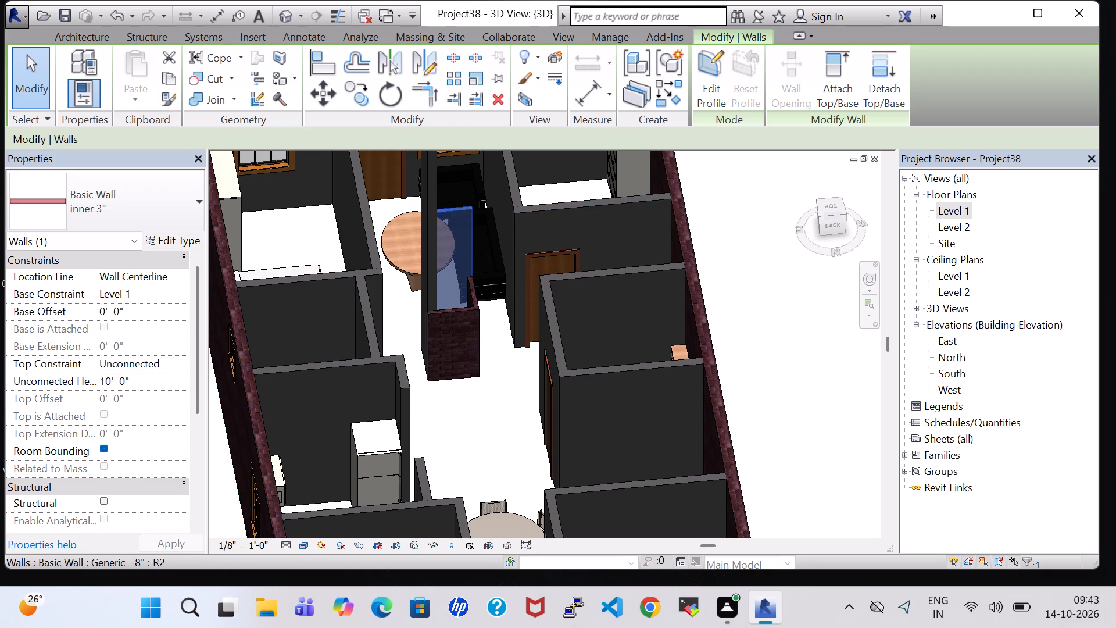
key(BackSpace)
key(BackSpace)
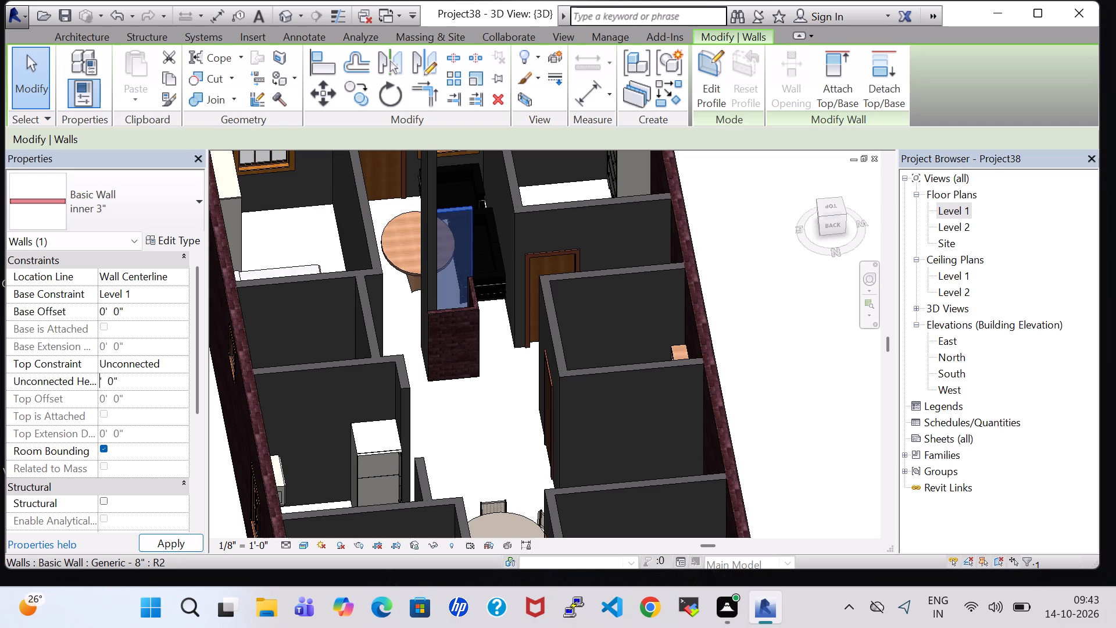
key(5)
key(Return)
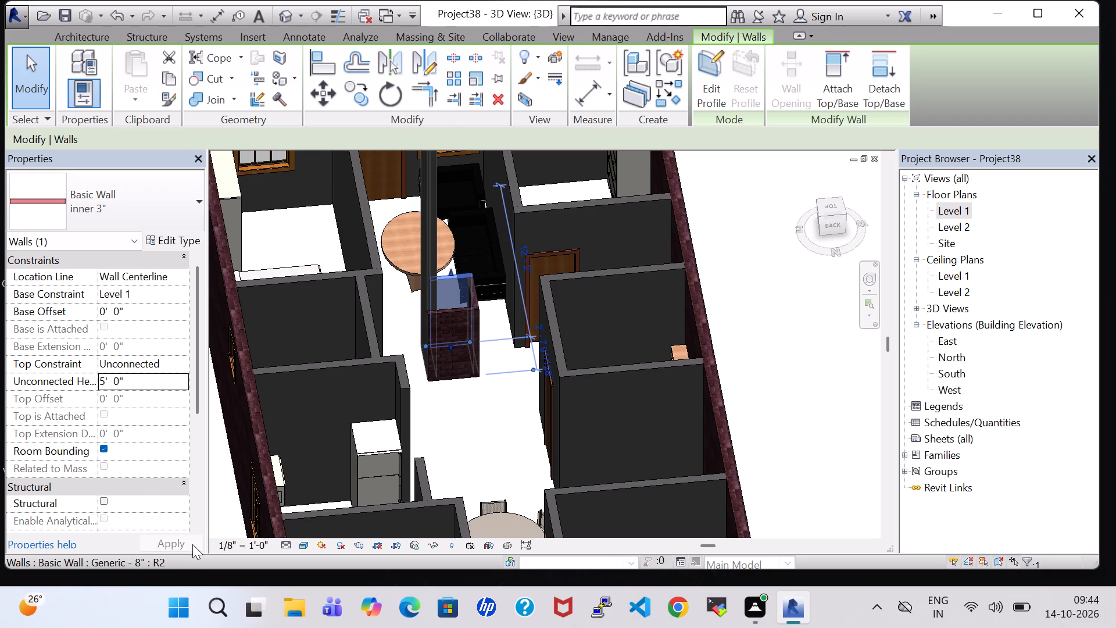
shift+middle_drag(468, 438, 442, 431)
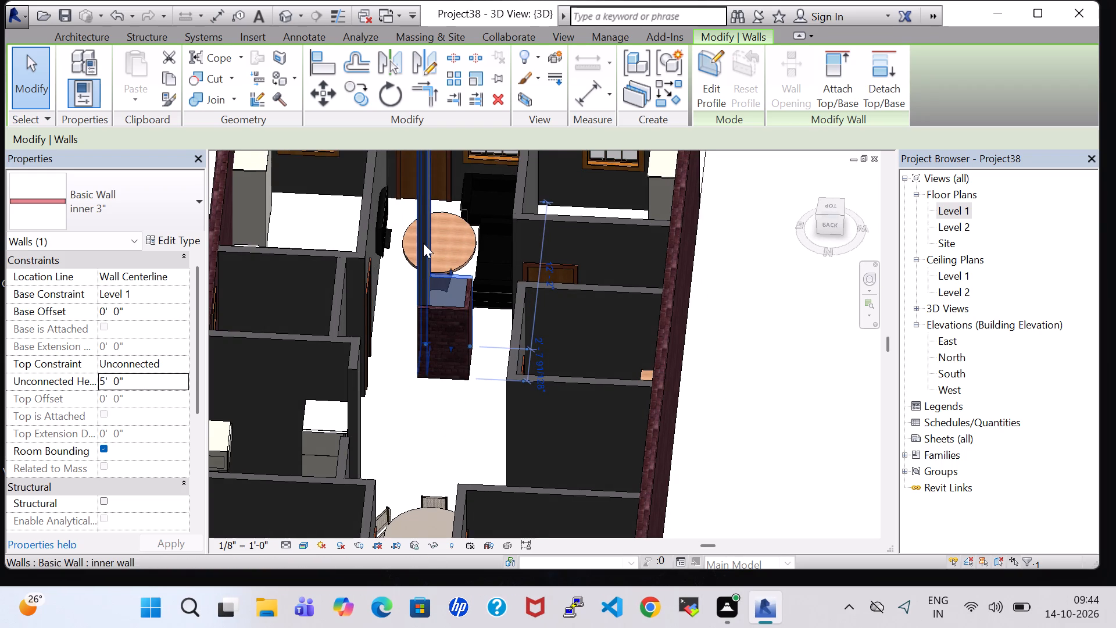
Set the unconnected height of the central enclosure's tall east wall to 5' 0".
click(423, 243)
click(112, 381)
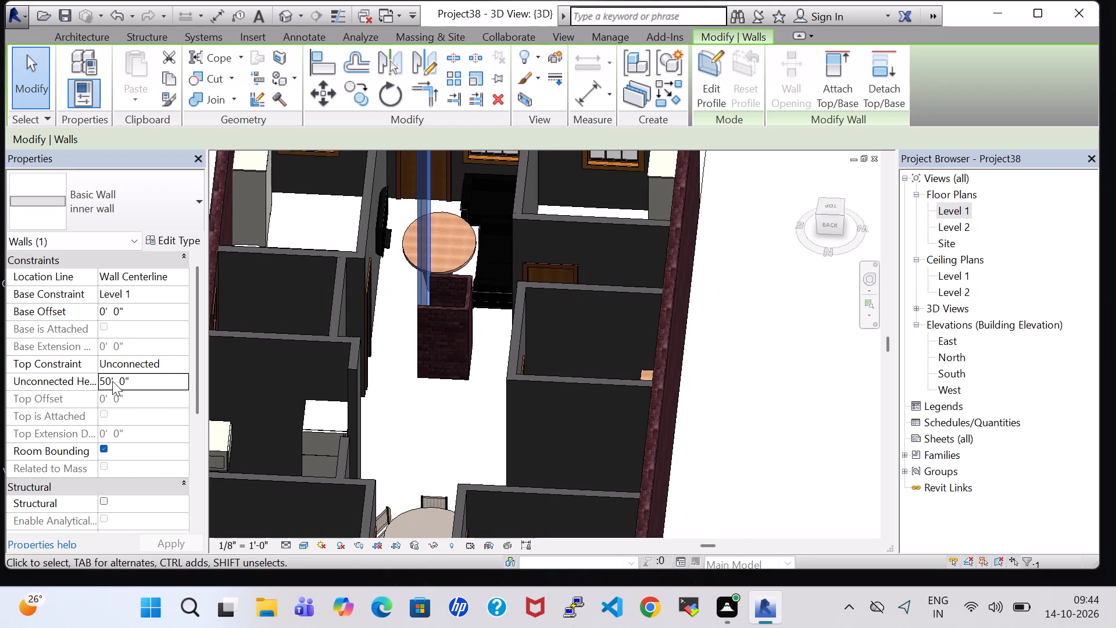
key(BackSpace)
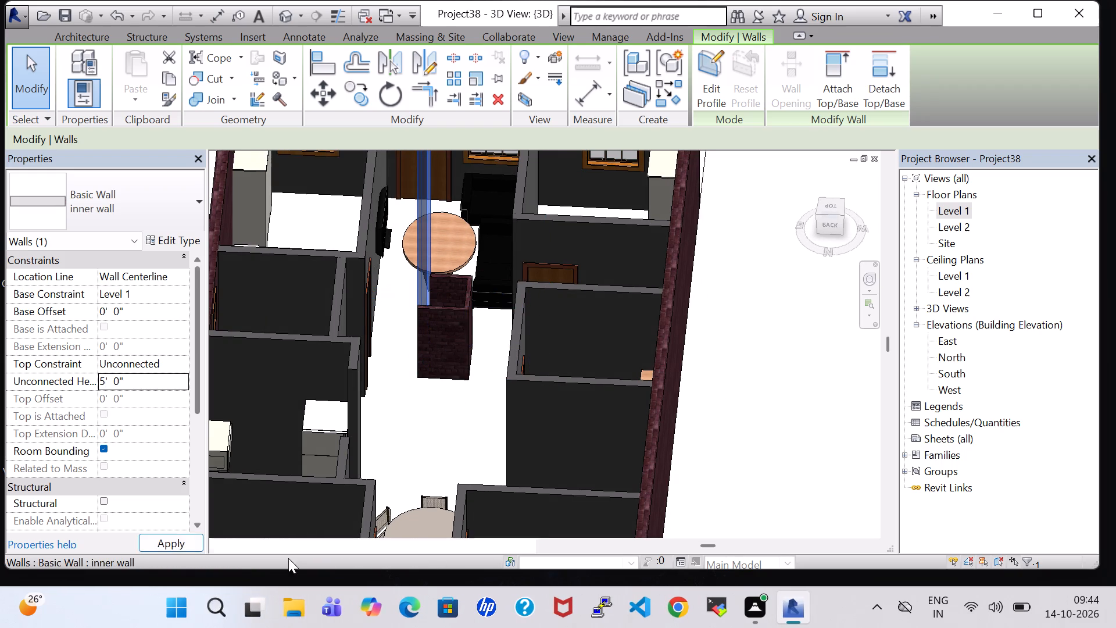
click(174, 545)
click(422, 415)
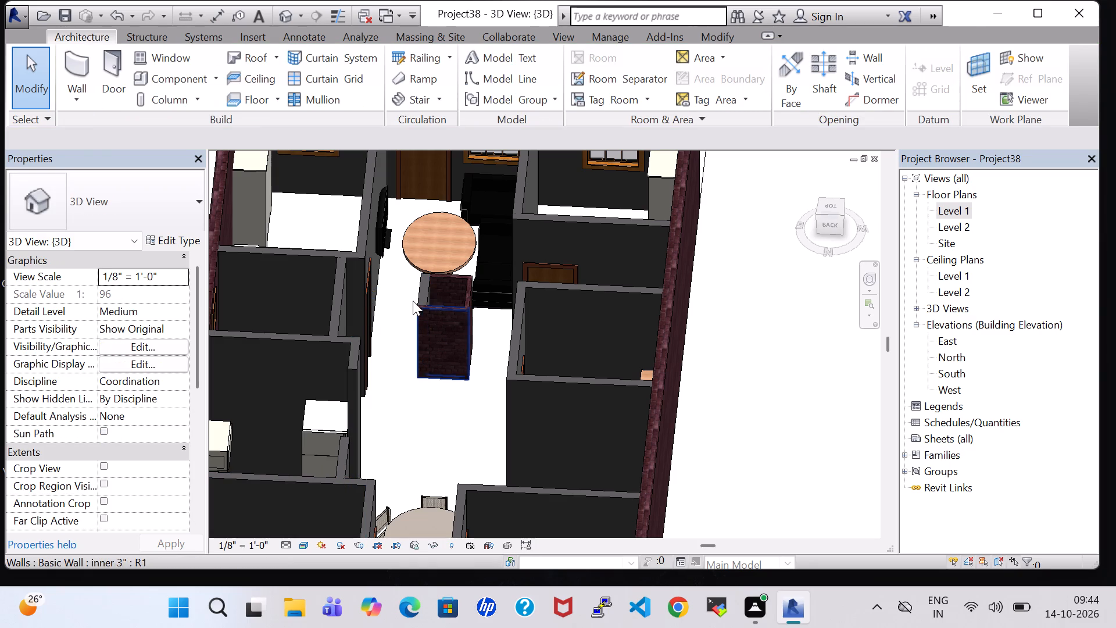
Change the central enclosure's east wall to the Basic Wall type inner 3".
click(425, 292)
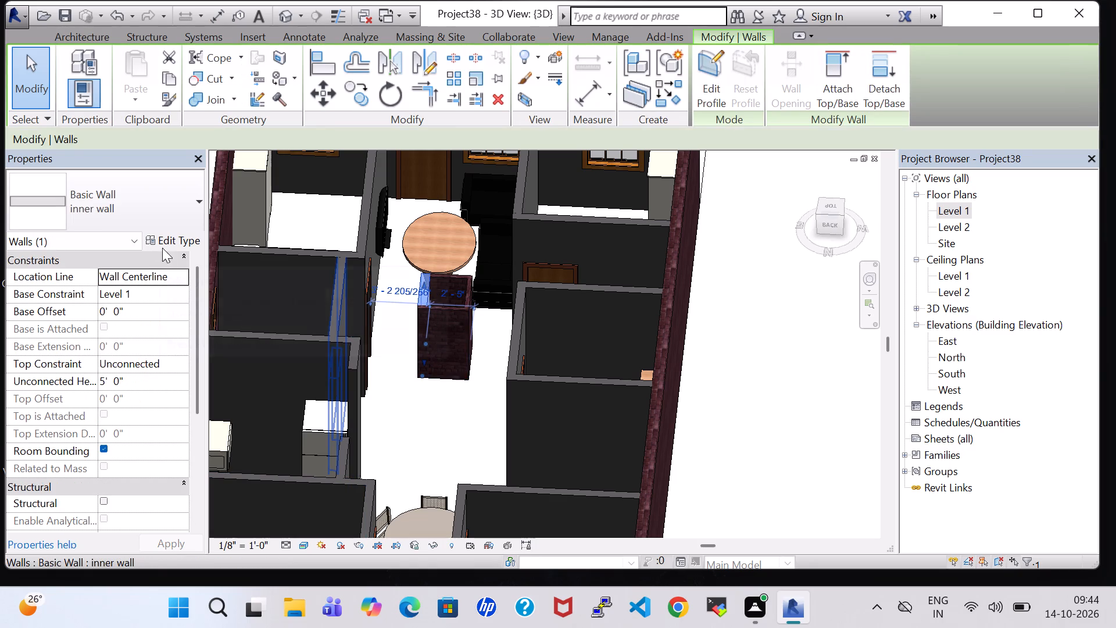
click(164, 201)
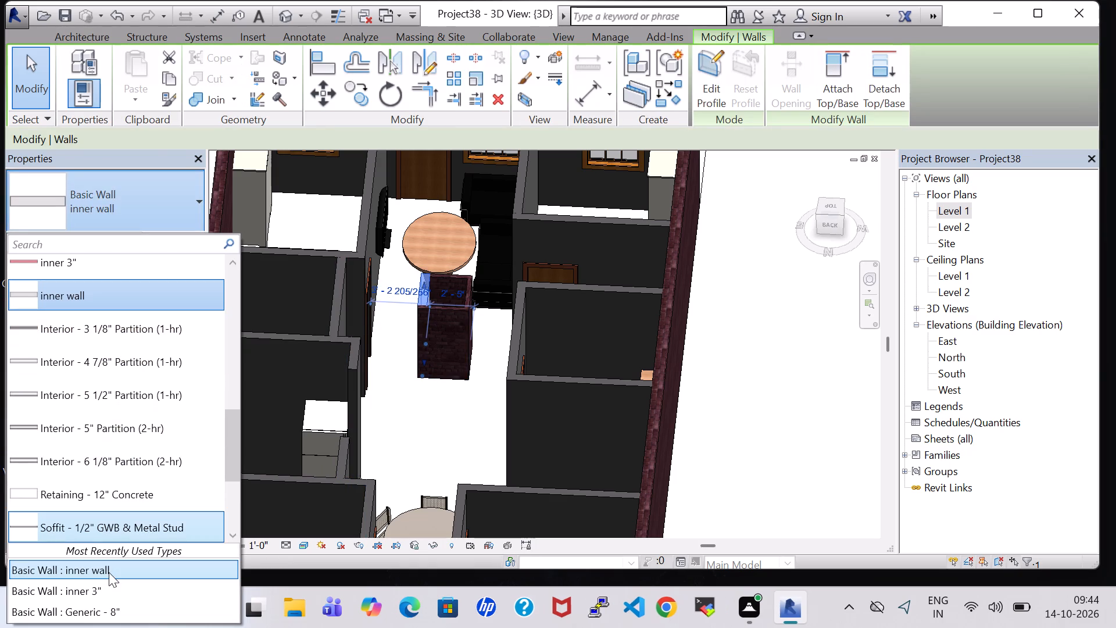
click(113, 586)
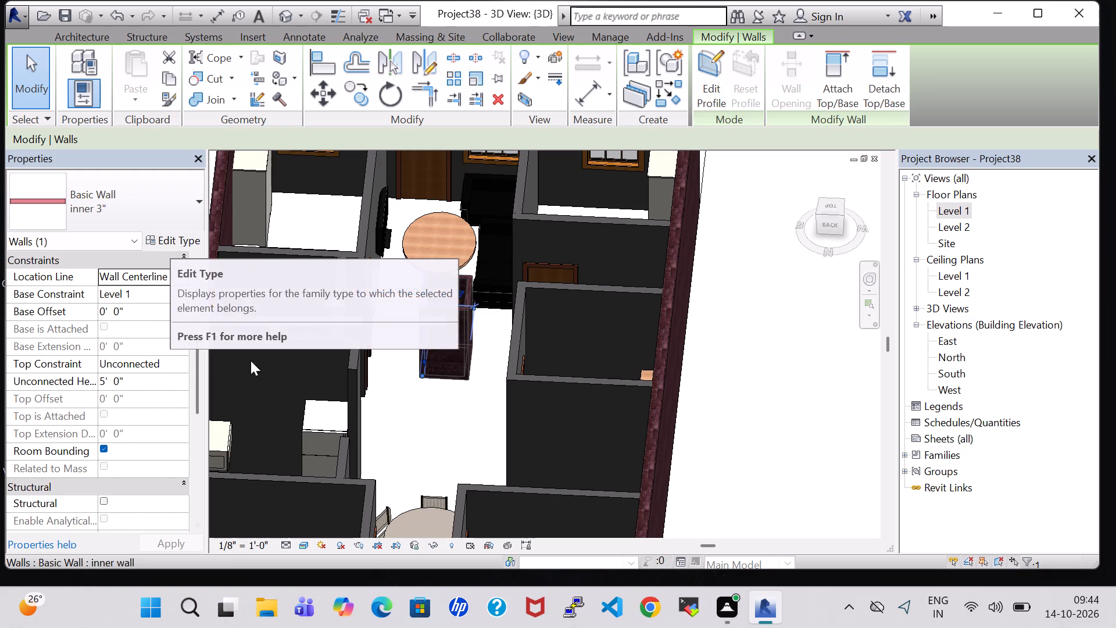
click(443, 418)
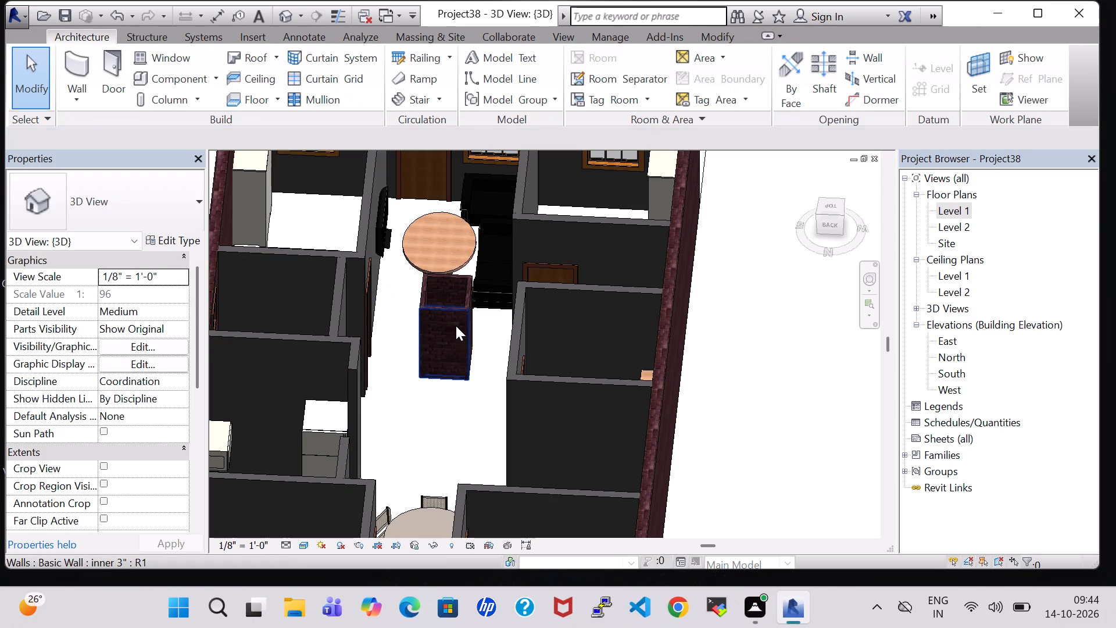
Delete the north wall of the small central enclosure.
shift+middle_drag(435, 466, 432, 399)
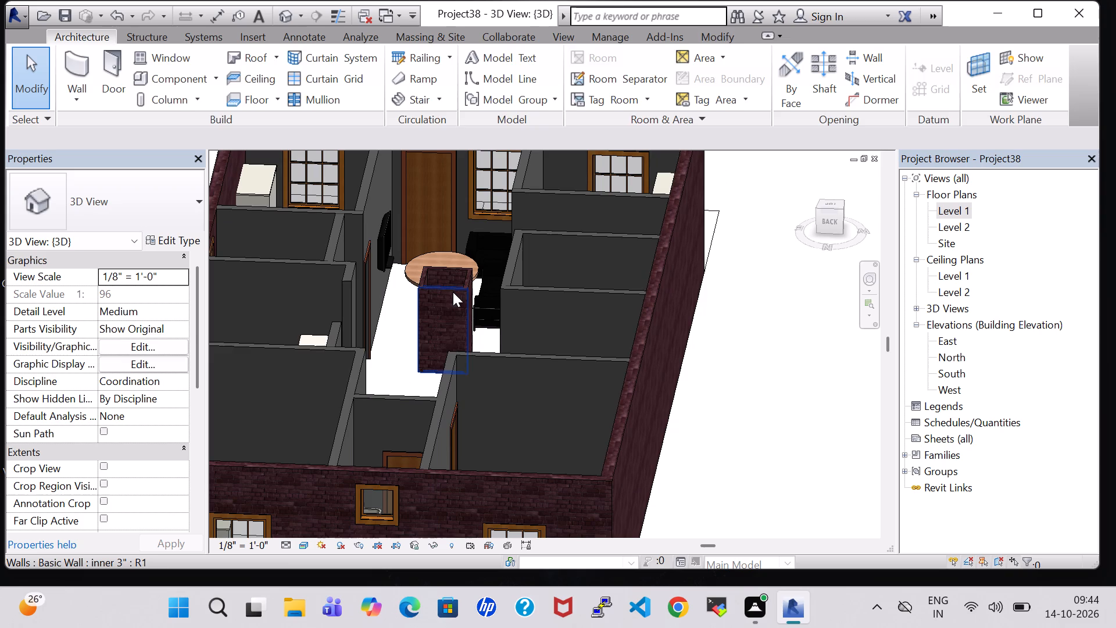
click(453, 292)
key(Delete)
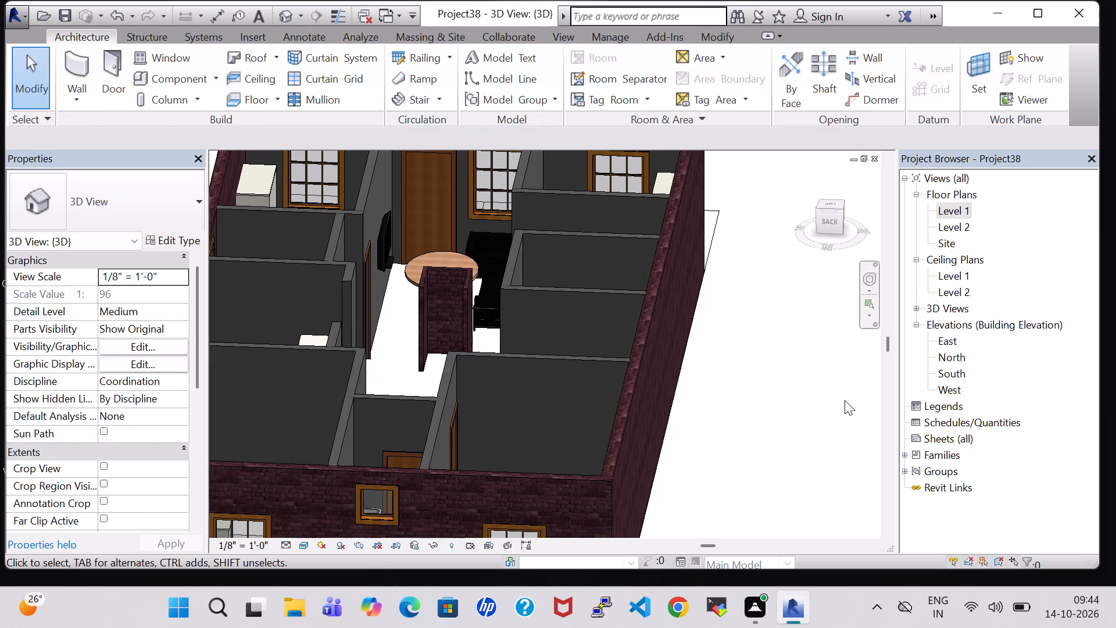
click(799, 388)
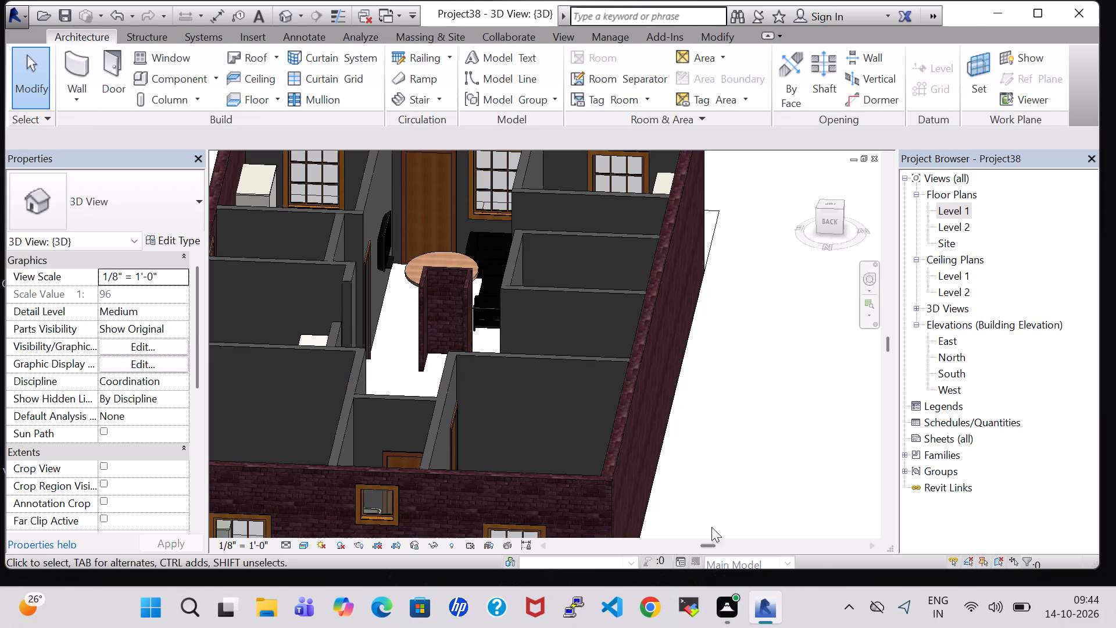
Assign the Brick, Common material to the structure layer of the inner wall type.
click(596, 365)
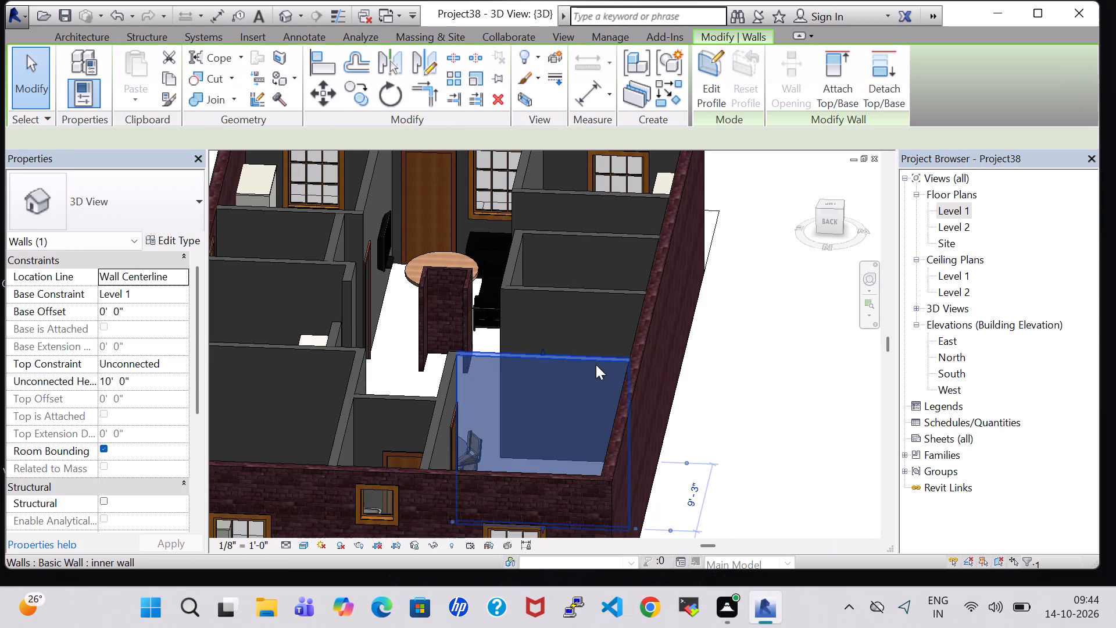
click(170, 241)
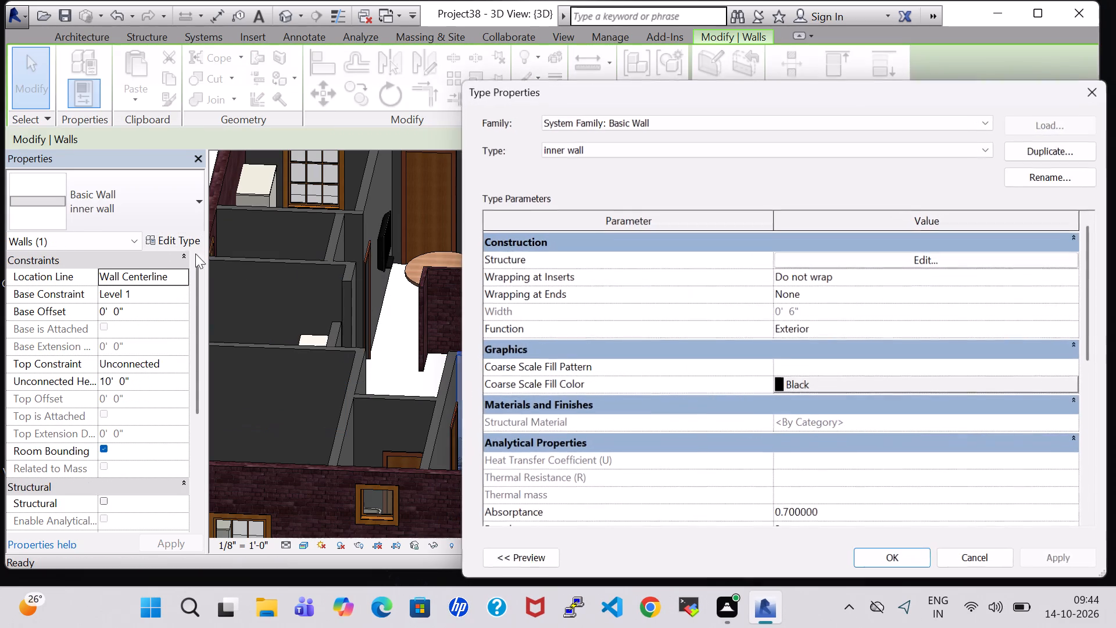
click(940, 262)
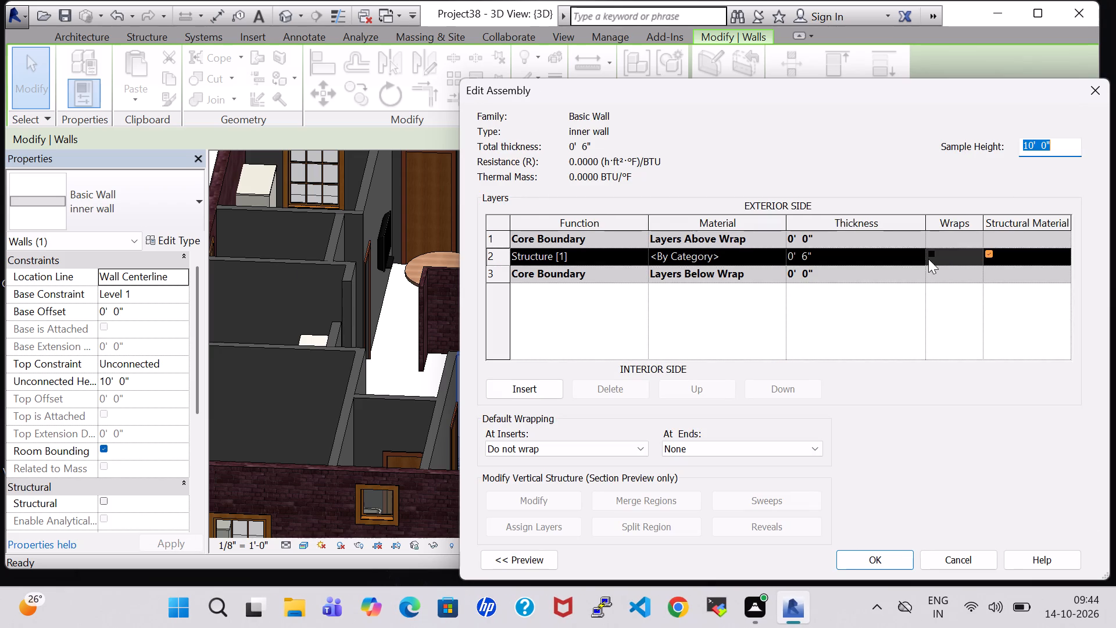
click(774, 255)
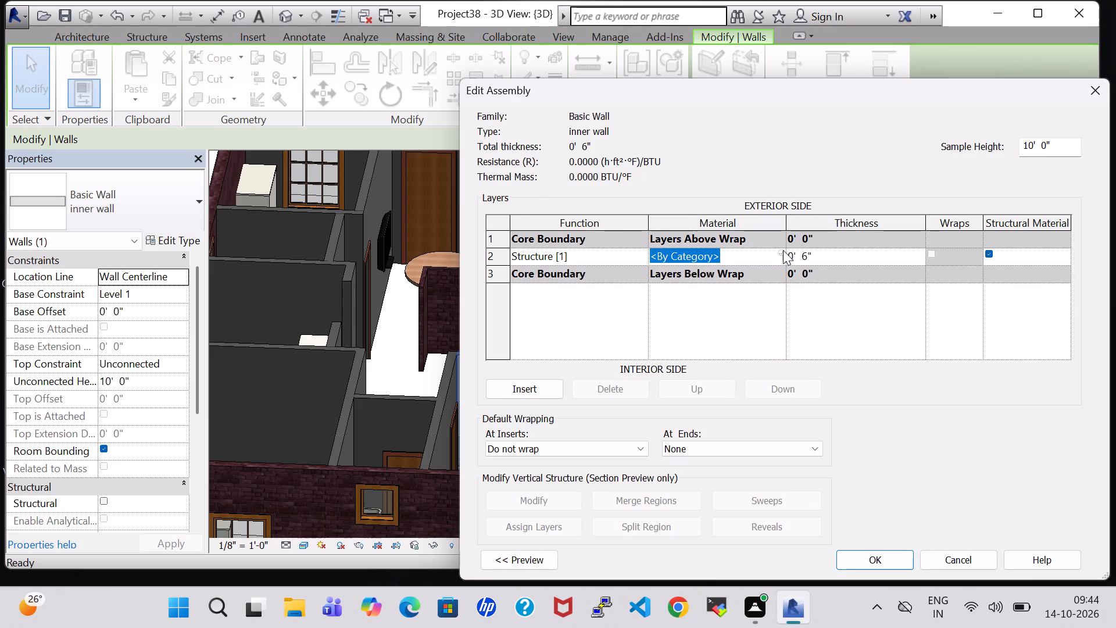
click(783, 250)
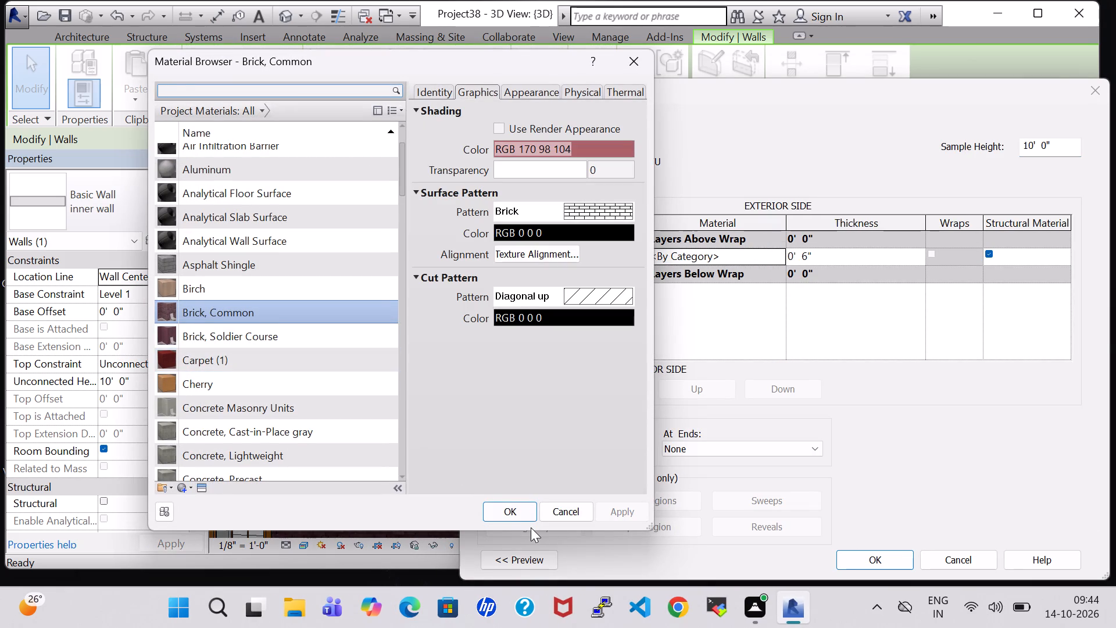
click(506, 518)
click(889, 563)
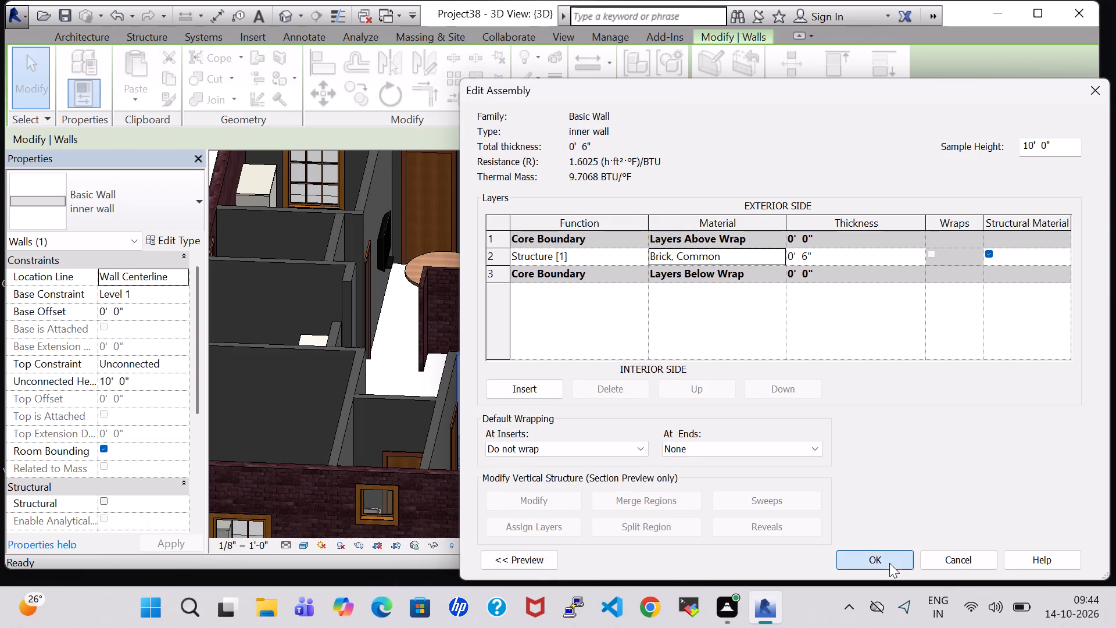
click(1083, 566)
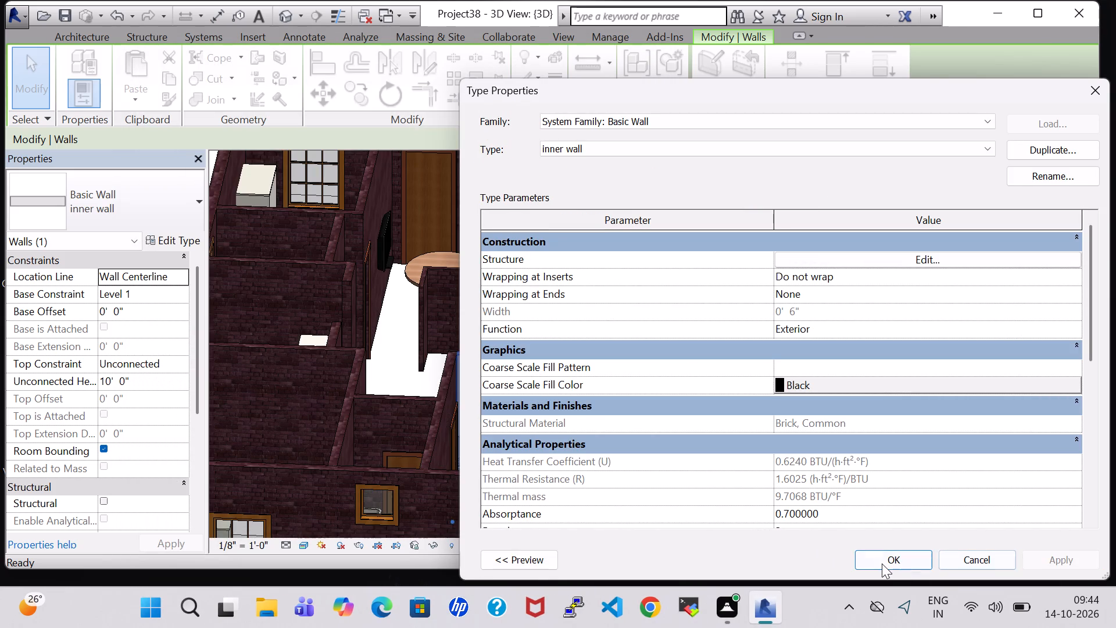
click(882, 563)
click(739, 359)
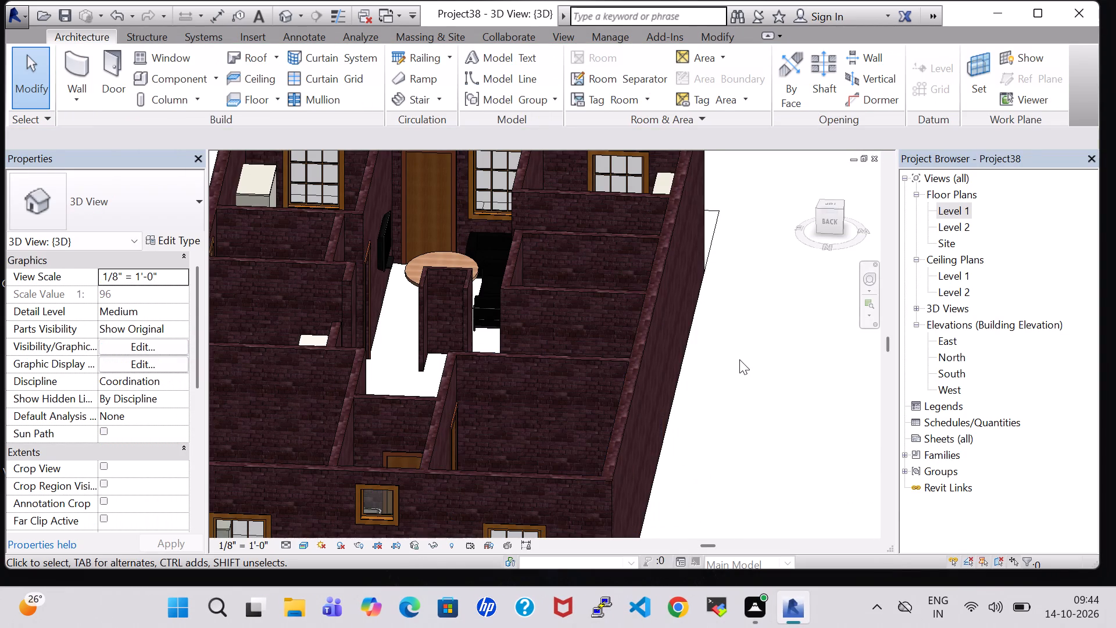
Delete the south wall of the small central enclosure.
scroll(739, 361, down, 3)
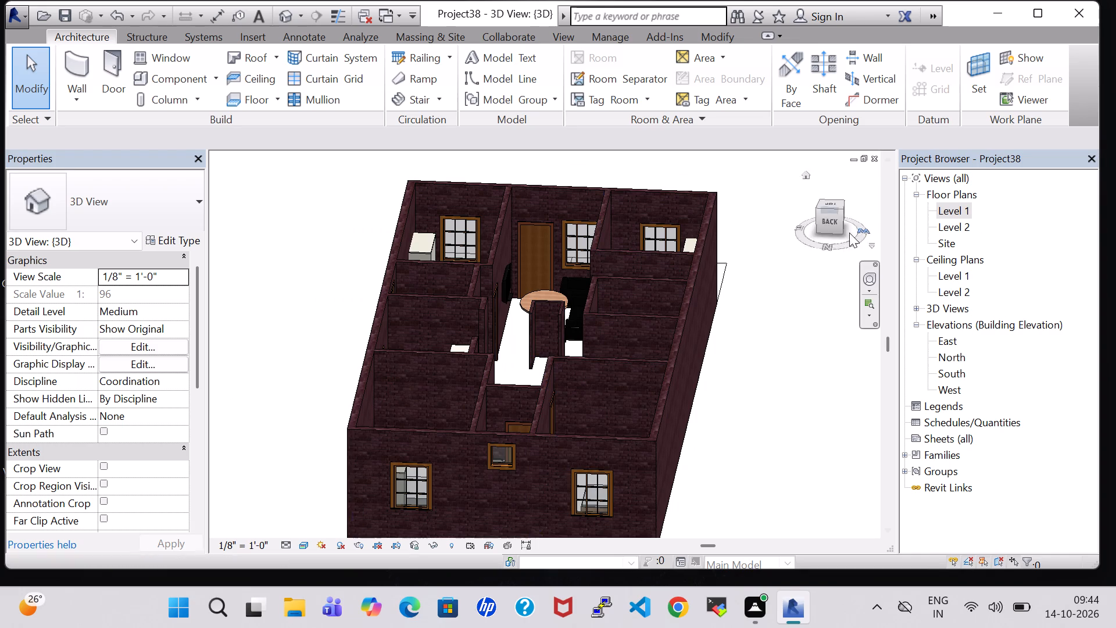
click(549, 314)
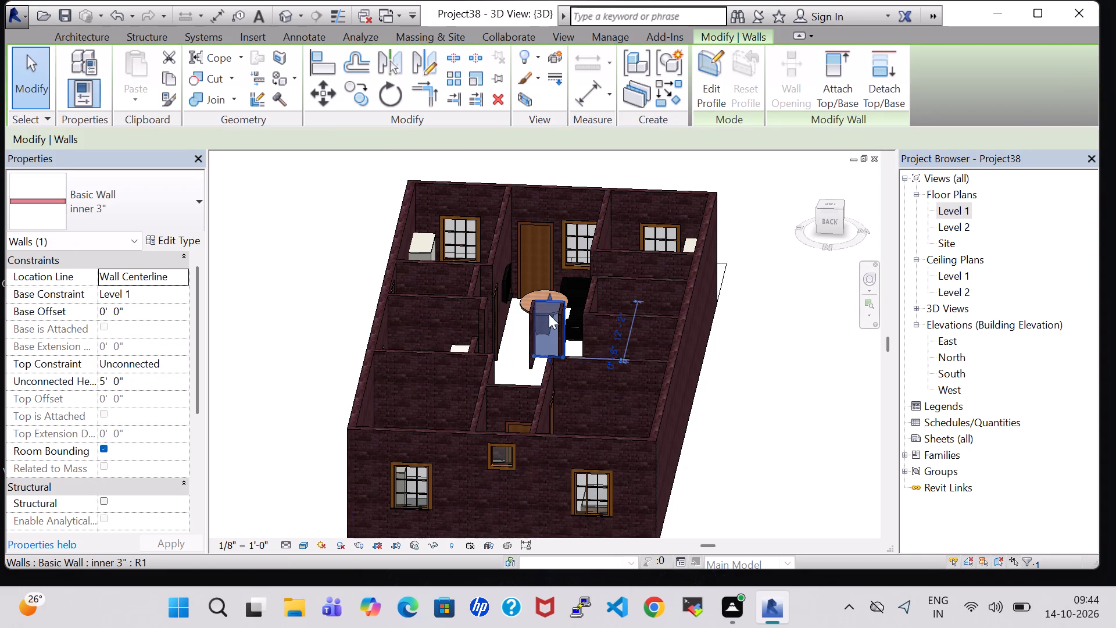
key(Delete)
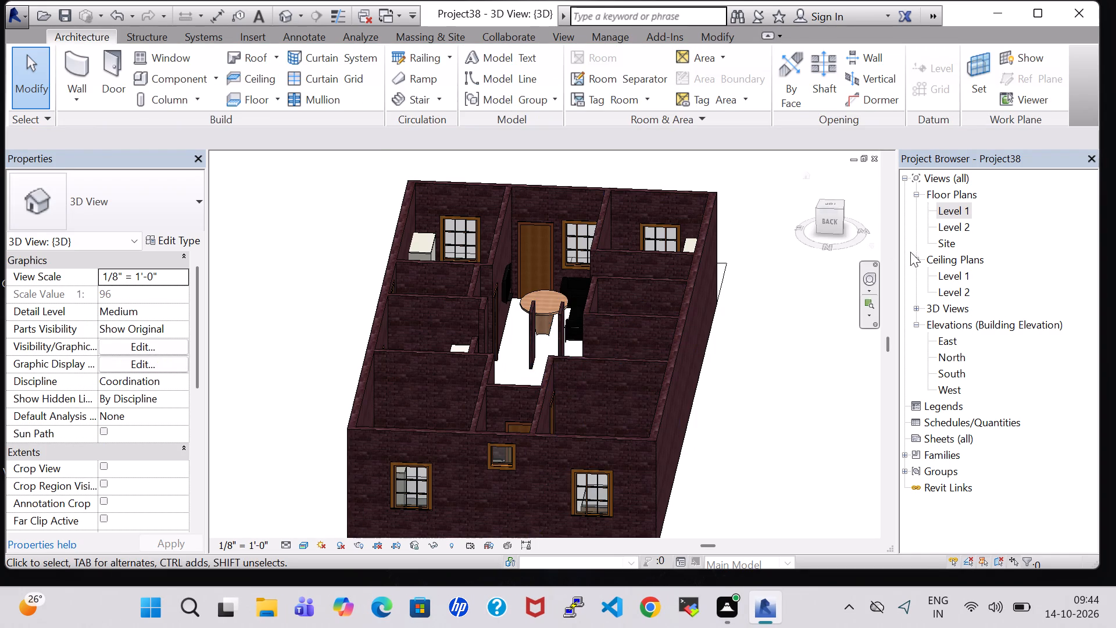
Open the Level 1 floor plan.
double_click(954, 212)
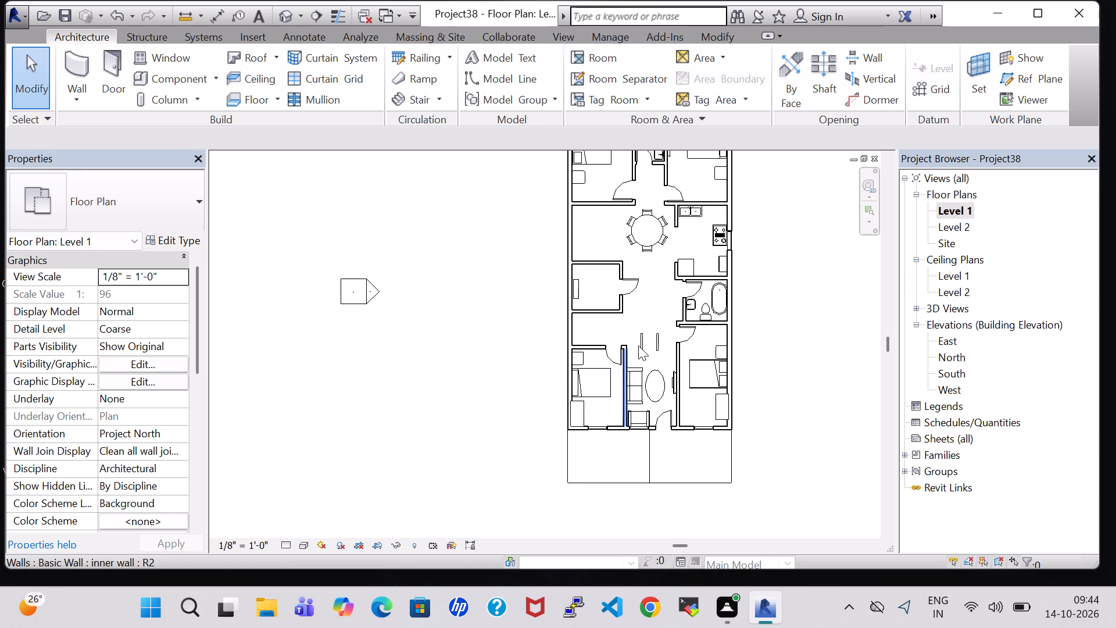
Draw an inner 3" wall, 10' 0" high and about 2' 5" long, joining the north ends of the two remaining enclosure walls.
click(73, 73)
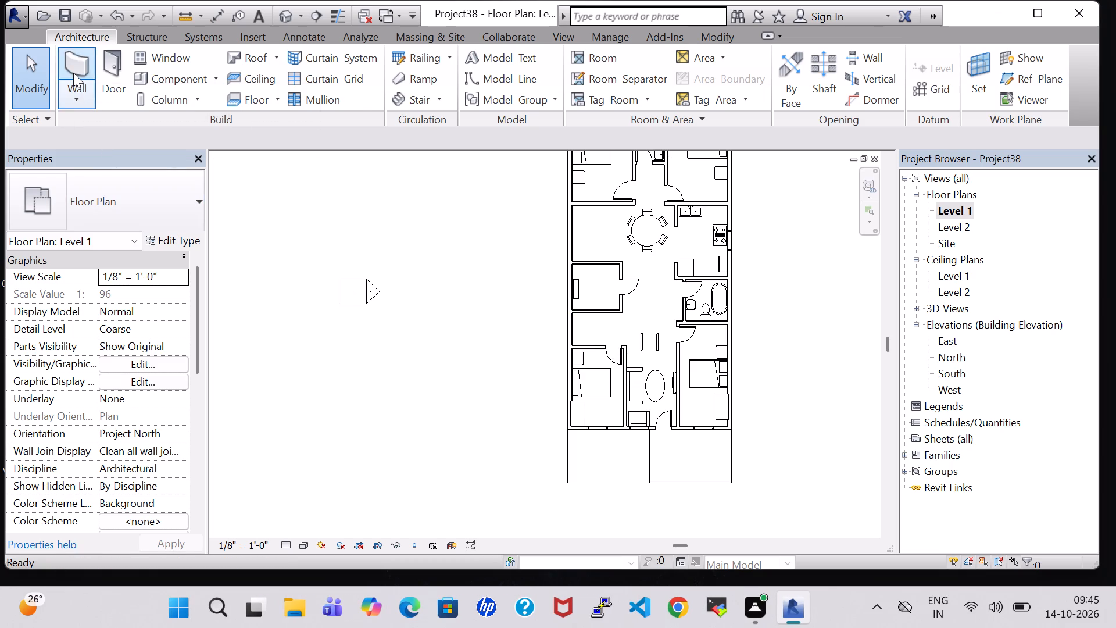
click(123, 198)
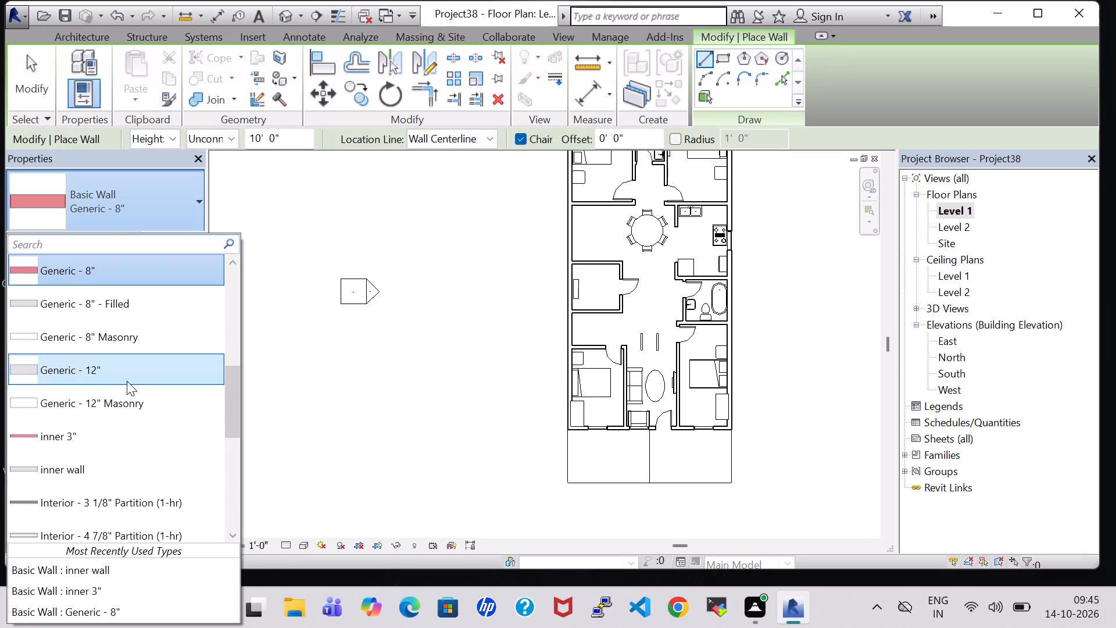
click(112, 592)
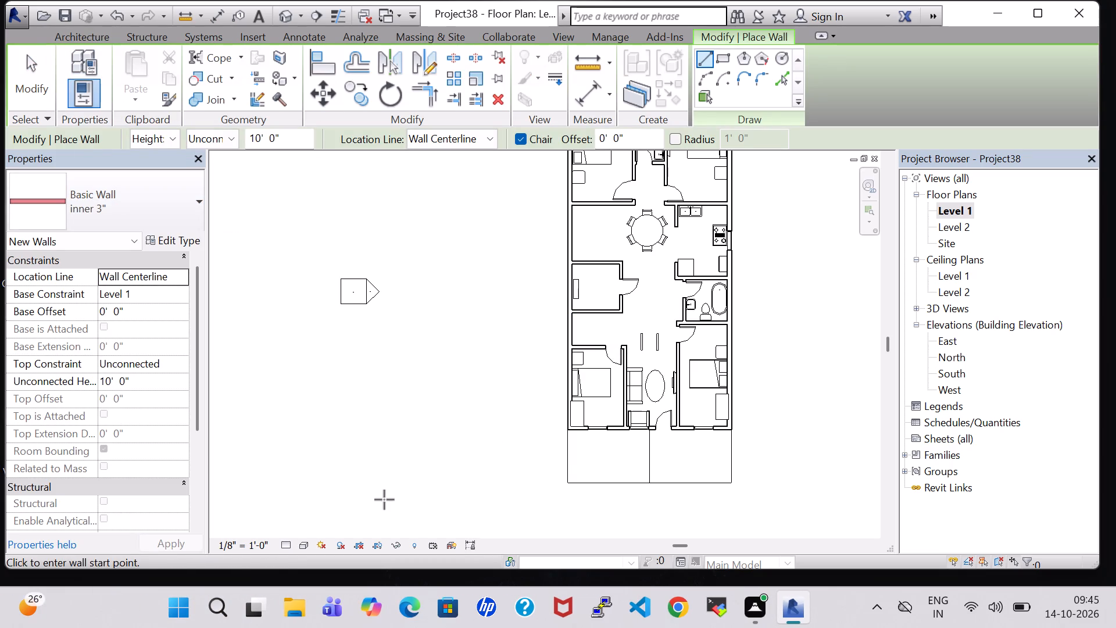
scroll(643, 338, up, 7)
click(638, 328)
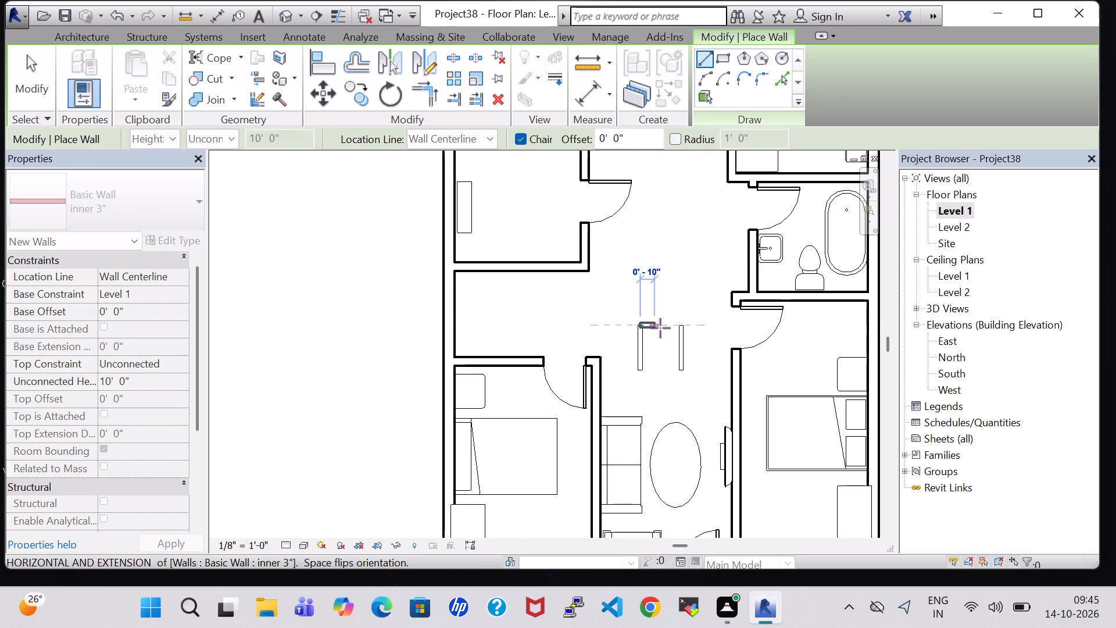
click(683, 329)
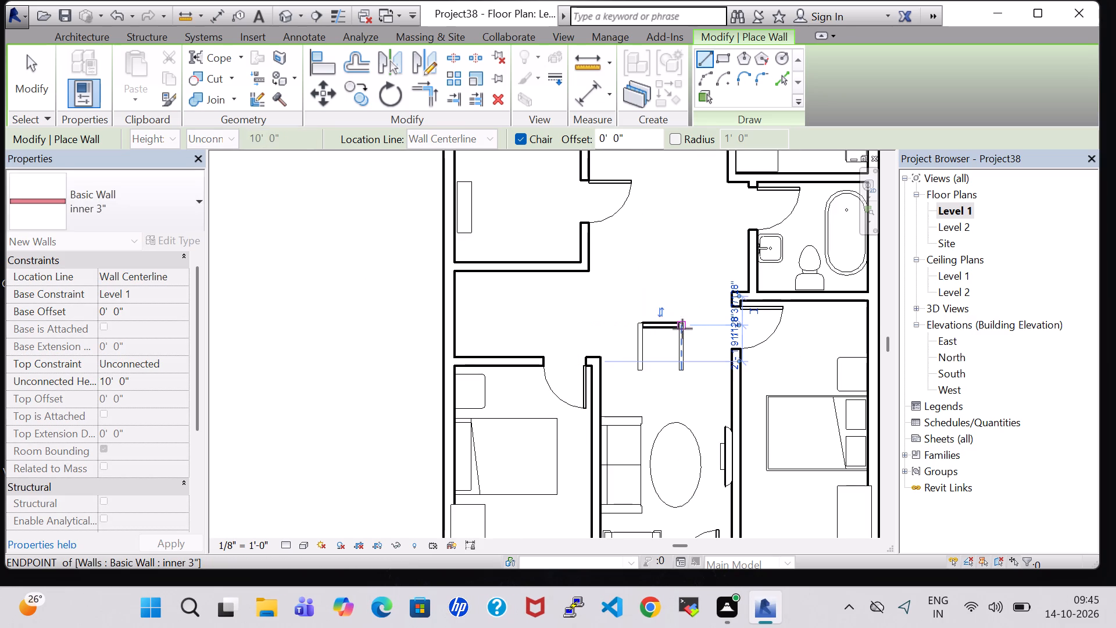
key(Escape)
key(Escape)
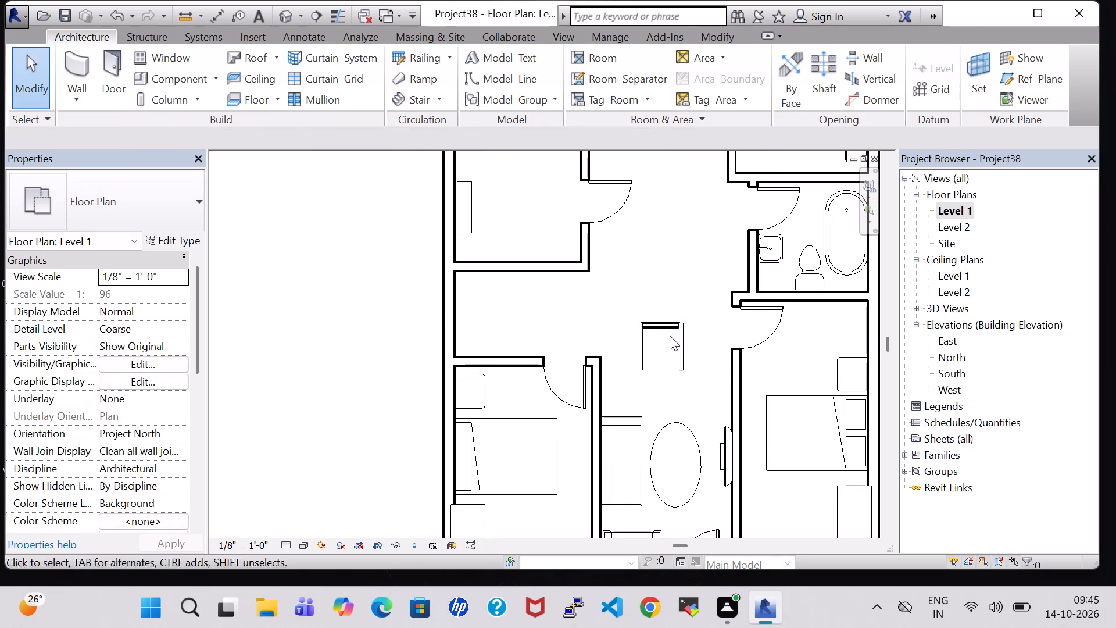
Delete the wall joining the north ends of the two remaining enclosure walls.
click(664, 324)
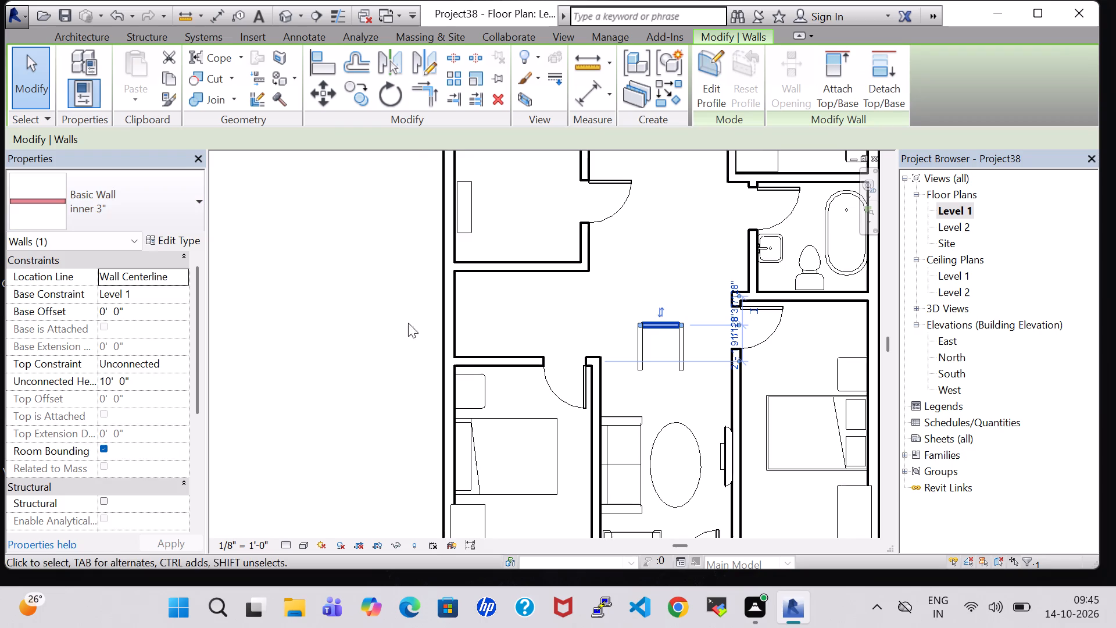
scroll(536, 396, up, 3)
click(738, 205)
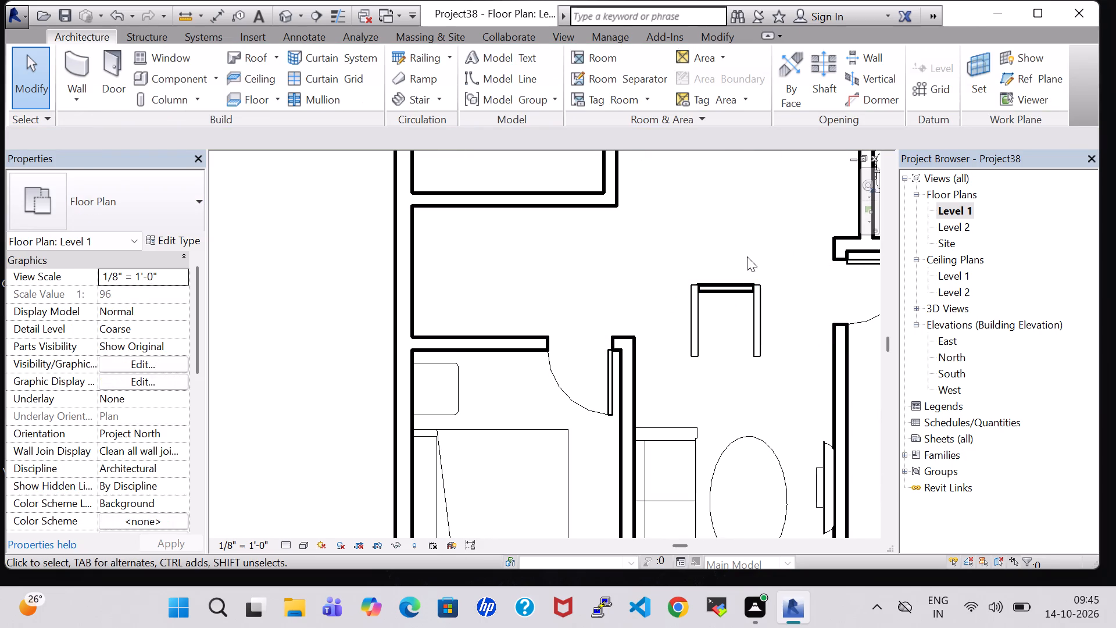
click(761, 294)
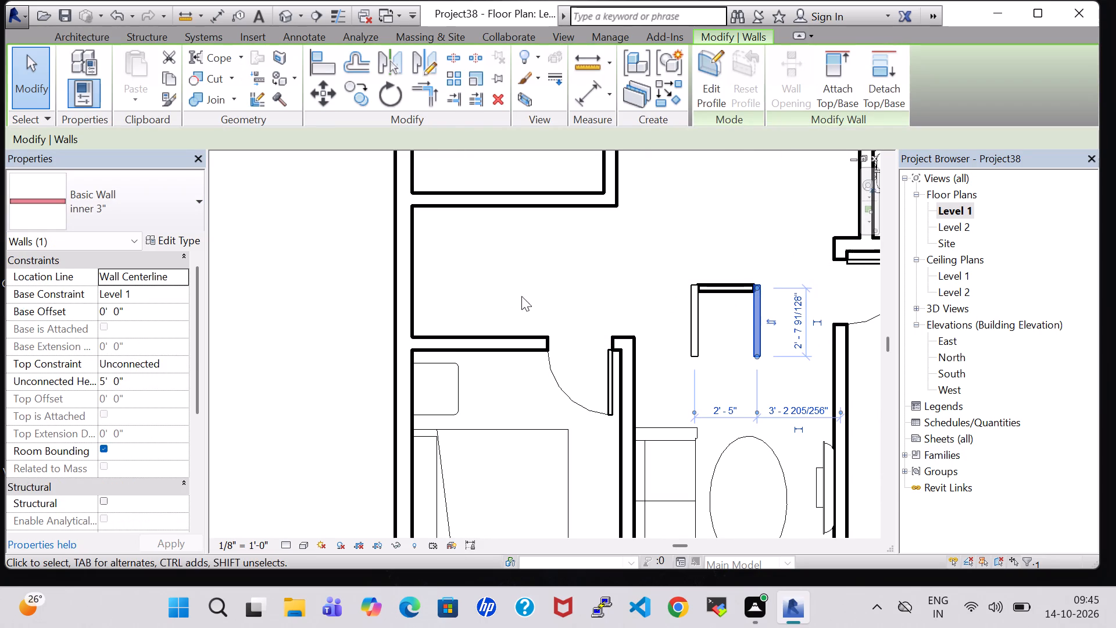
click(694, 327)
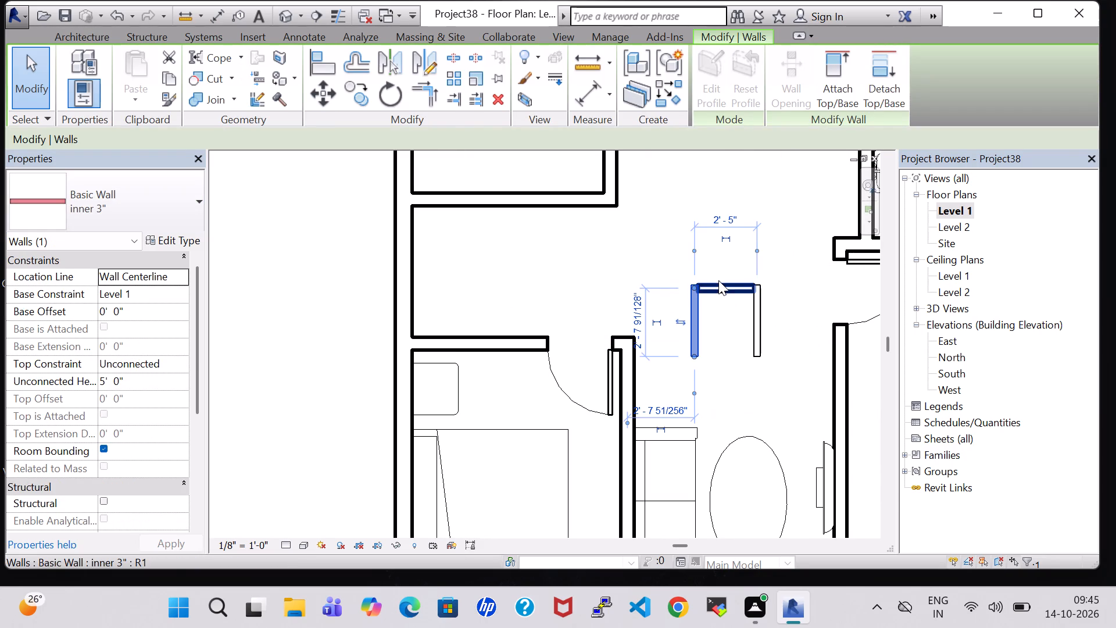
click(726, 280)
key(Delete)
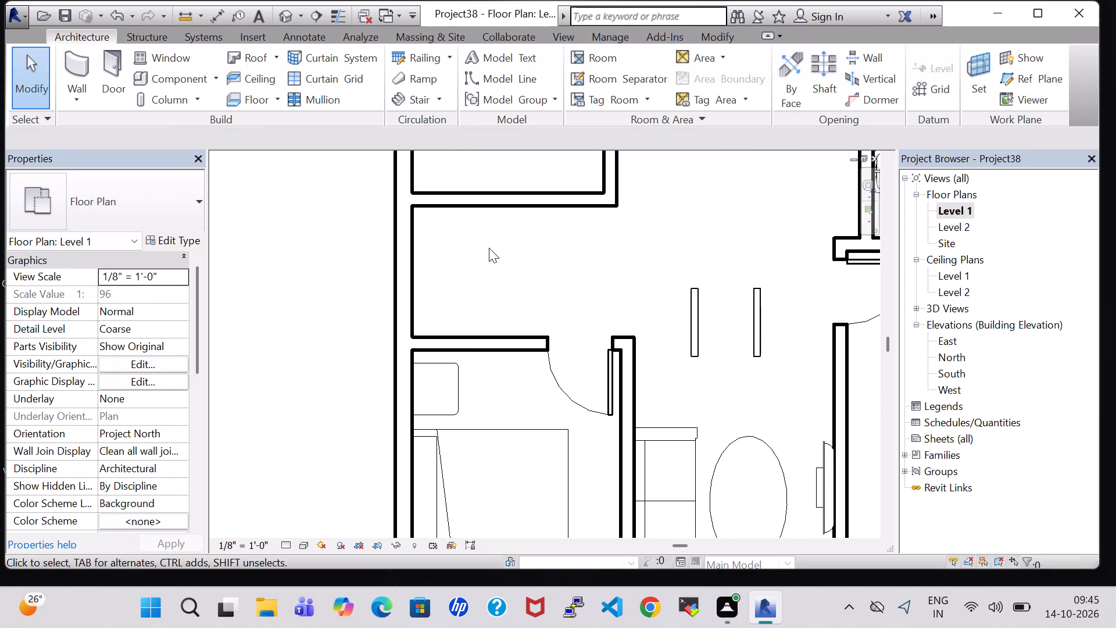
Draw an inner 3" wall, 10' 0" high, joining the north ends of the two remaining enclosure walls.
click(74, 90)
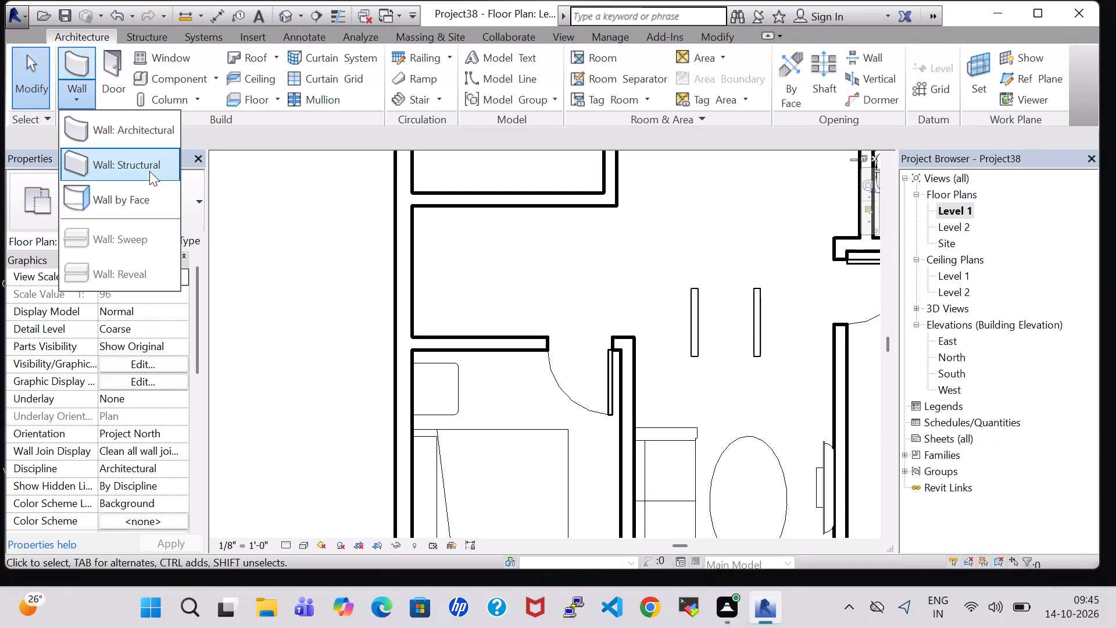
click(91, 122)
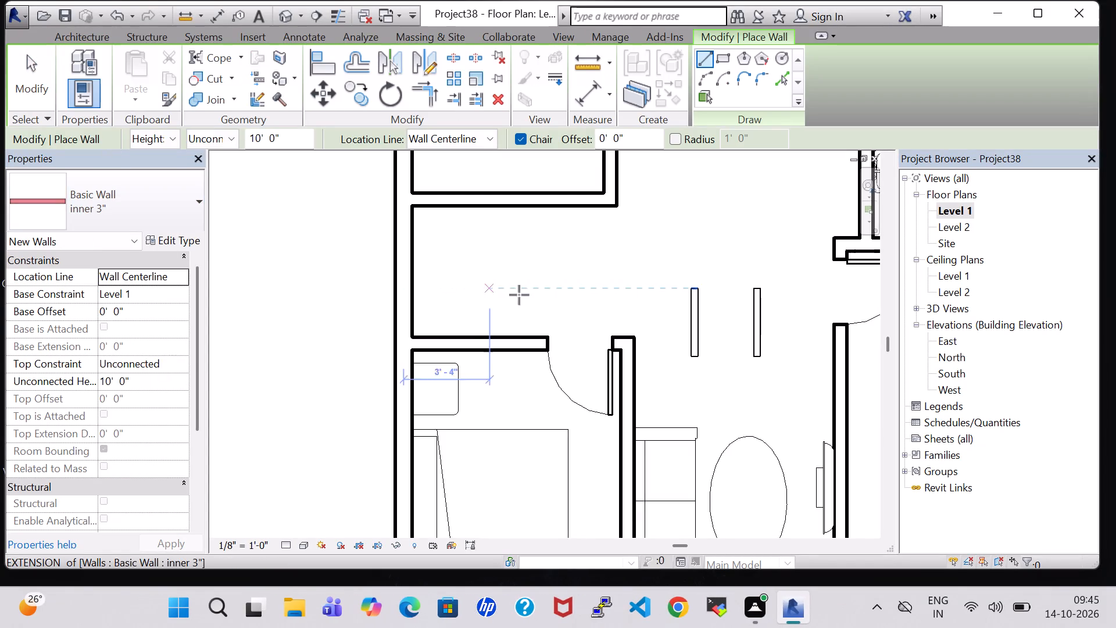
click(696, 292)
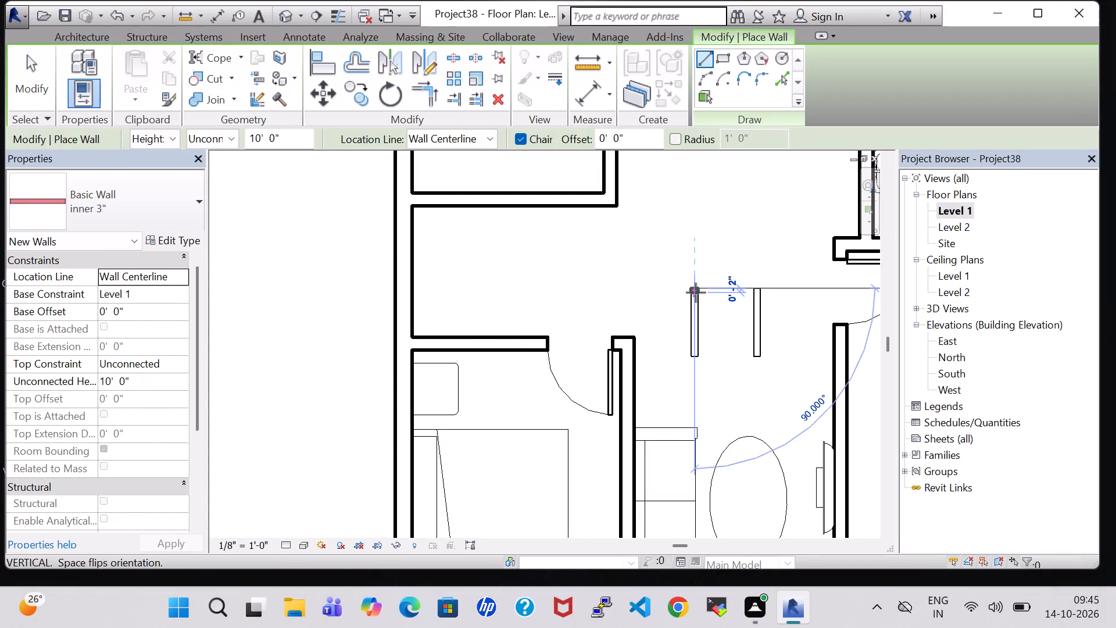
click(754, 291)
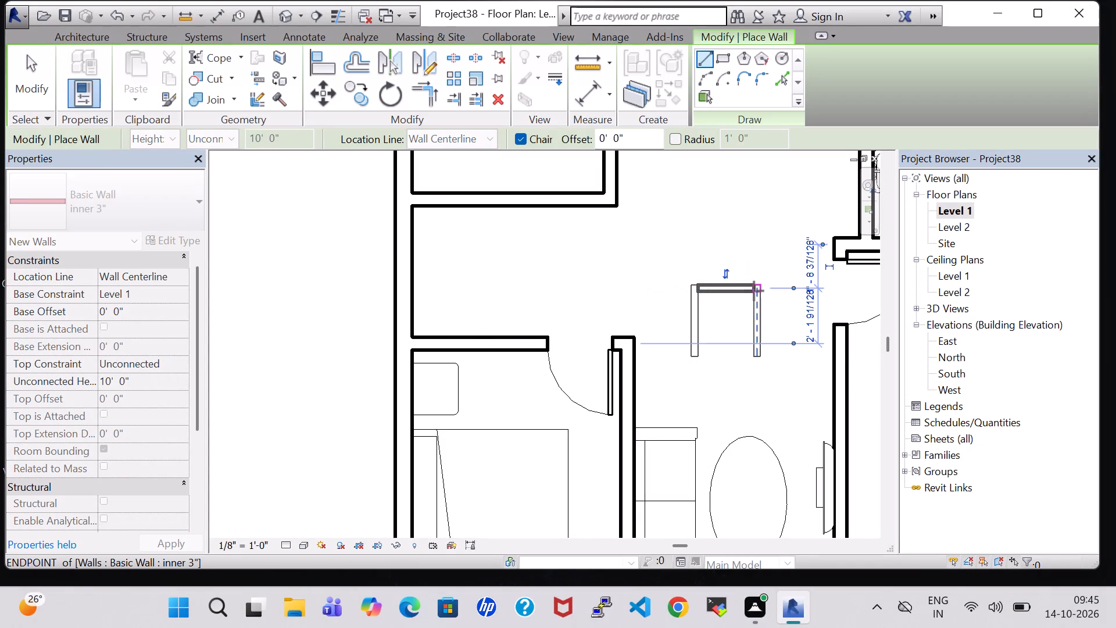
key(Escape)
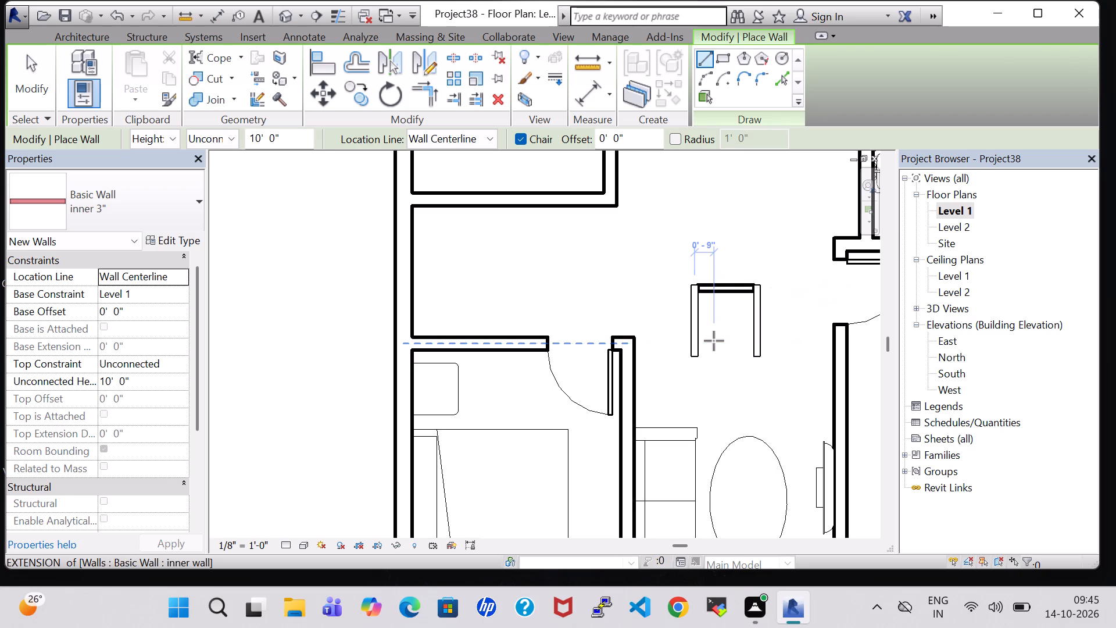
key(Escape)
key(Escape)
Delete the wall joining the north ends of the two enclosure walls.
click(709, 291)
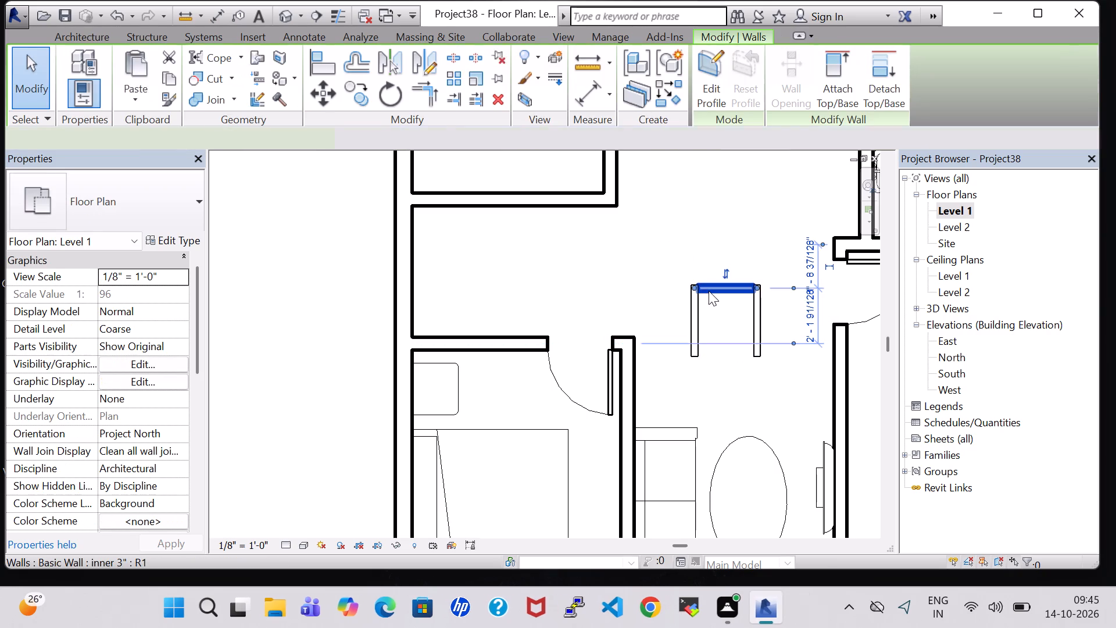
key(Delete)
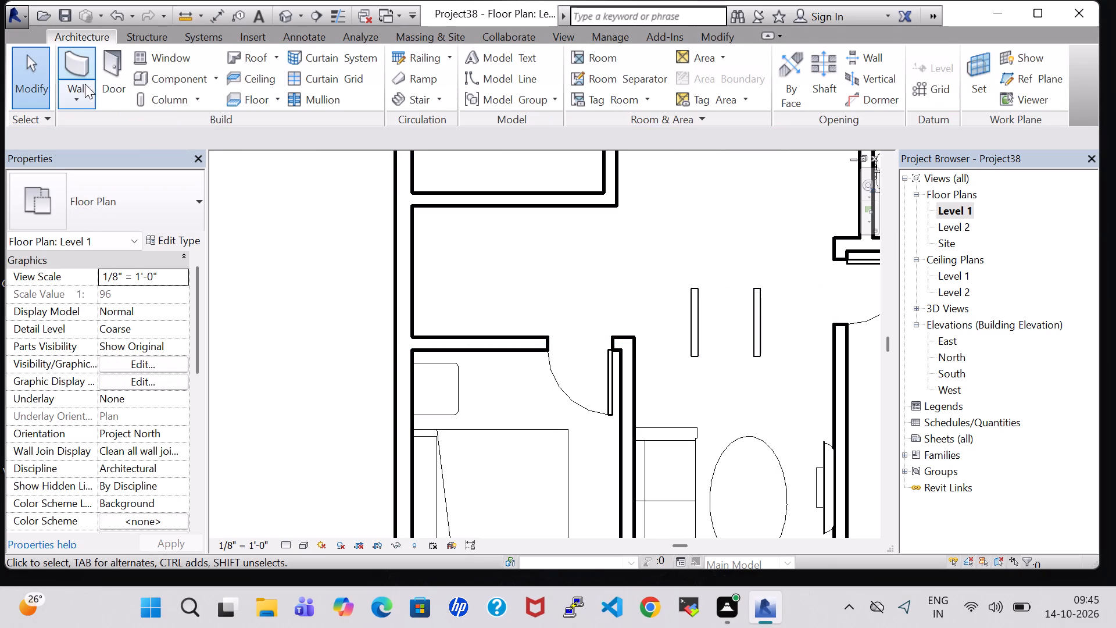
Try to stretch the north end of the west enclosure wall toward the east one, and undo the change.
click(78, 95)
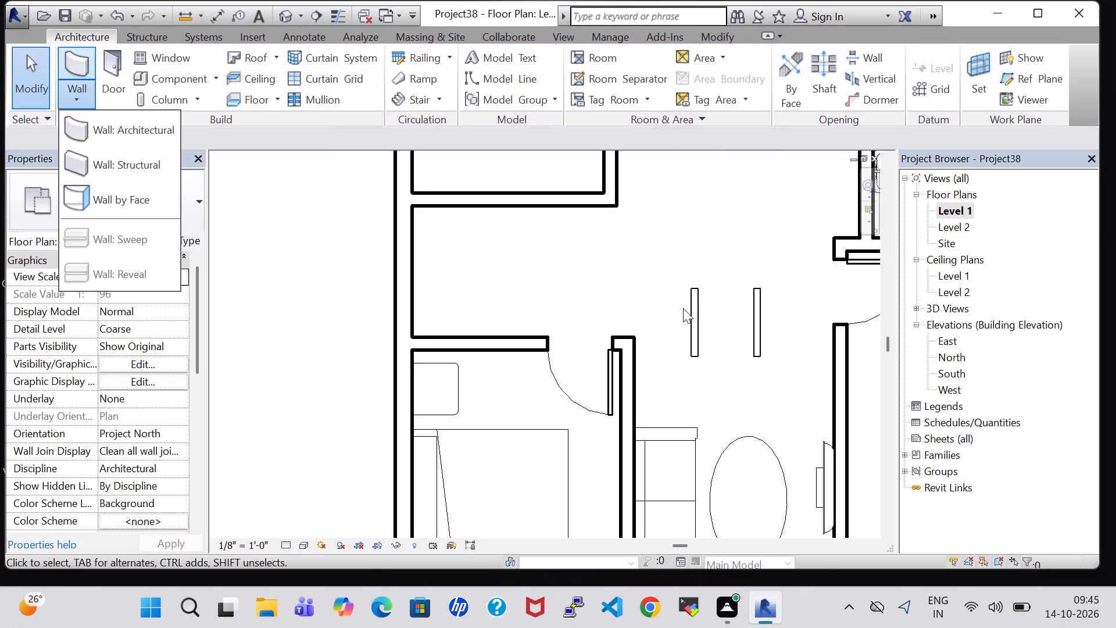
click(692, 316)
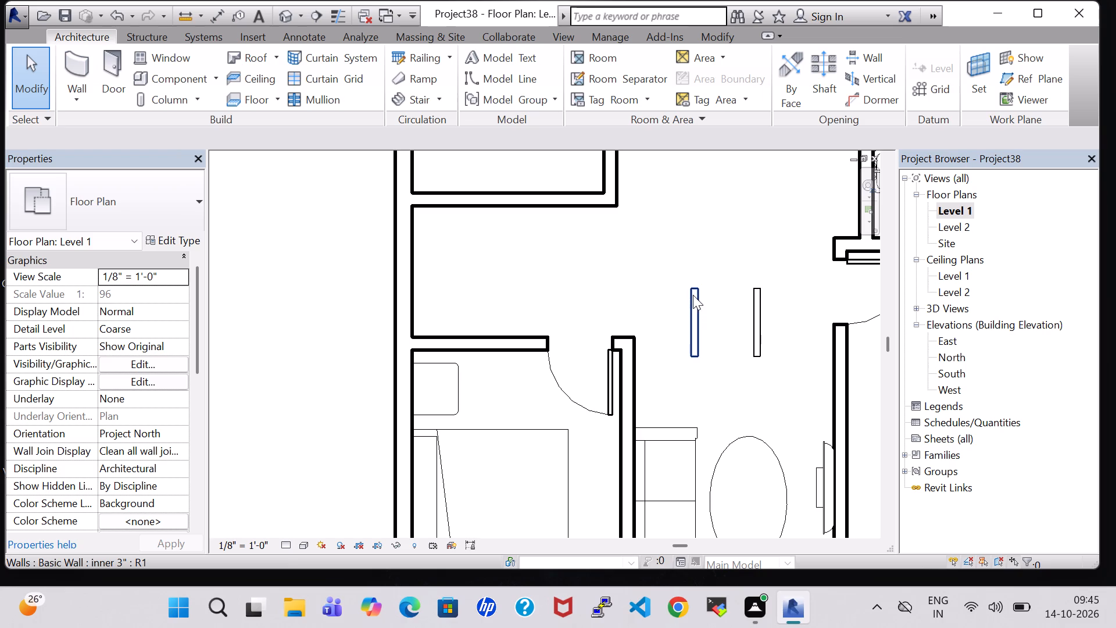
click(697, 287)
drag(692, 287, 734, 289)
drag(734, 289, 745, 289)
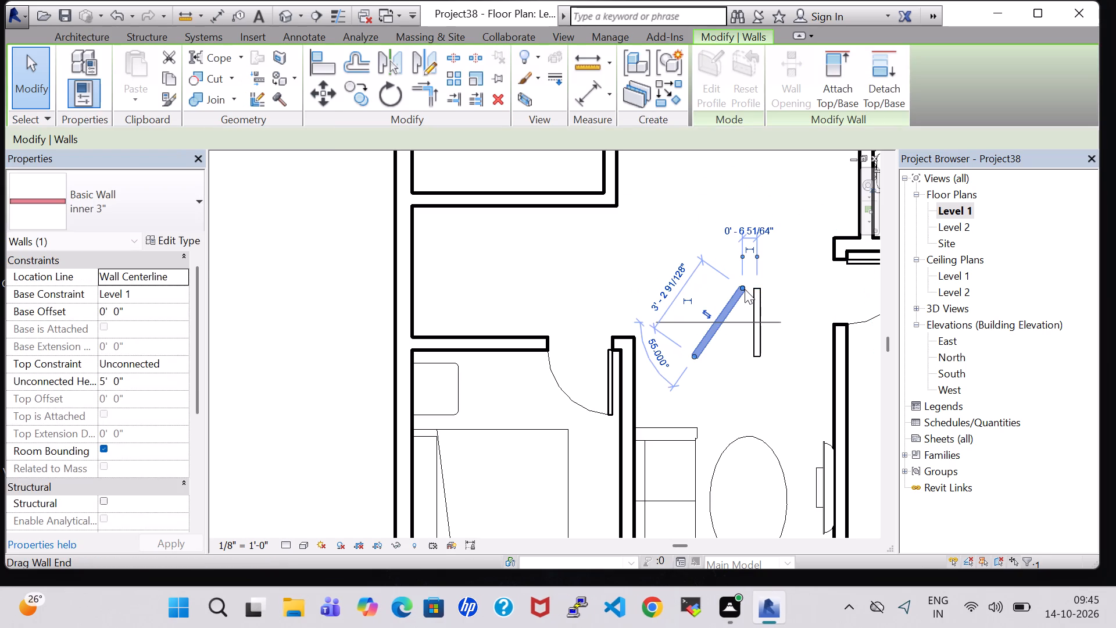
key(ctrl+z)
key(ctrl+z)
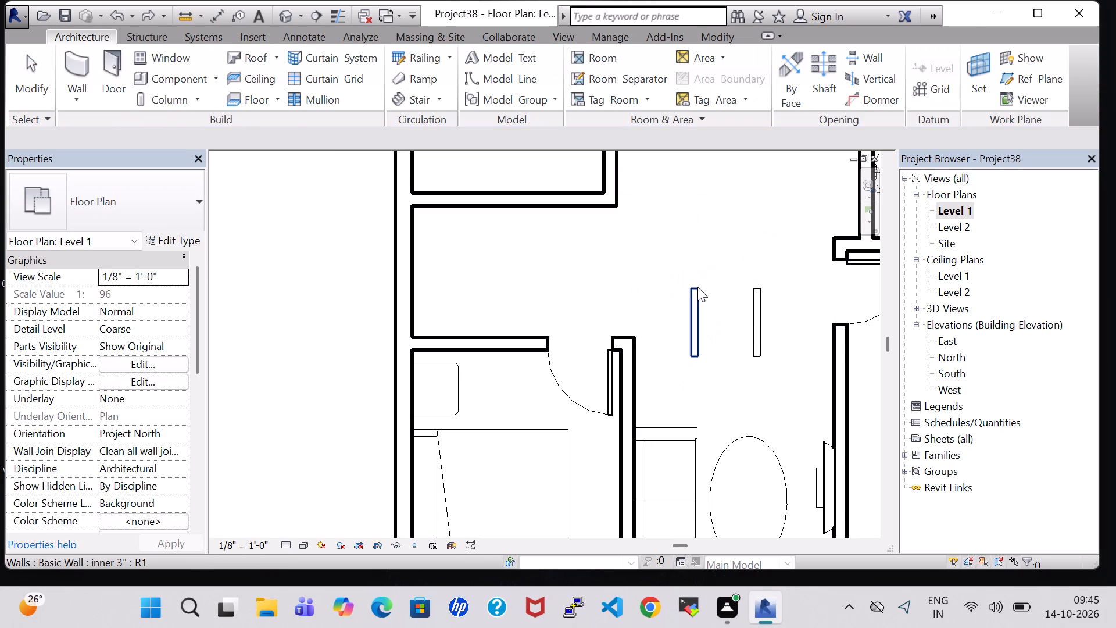
Draw an inner 3" wall, 10' 0" high and about 2' 5" long, between the two enclosure walls near their north ends.
click(81, 60)
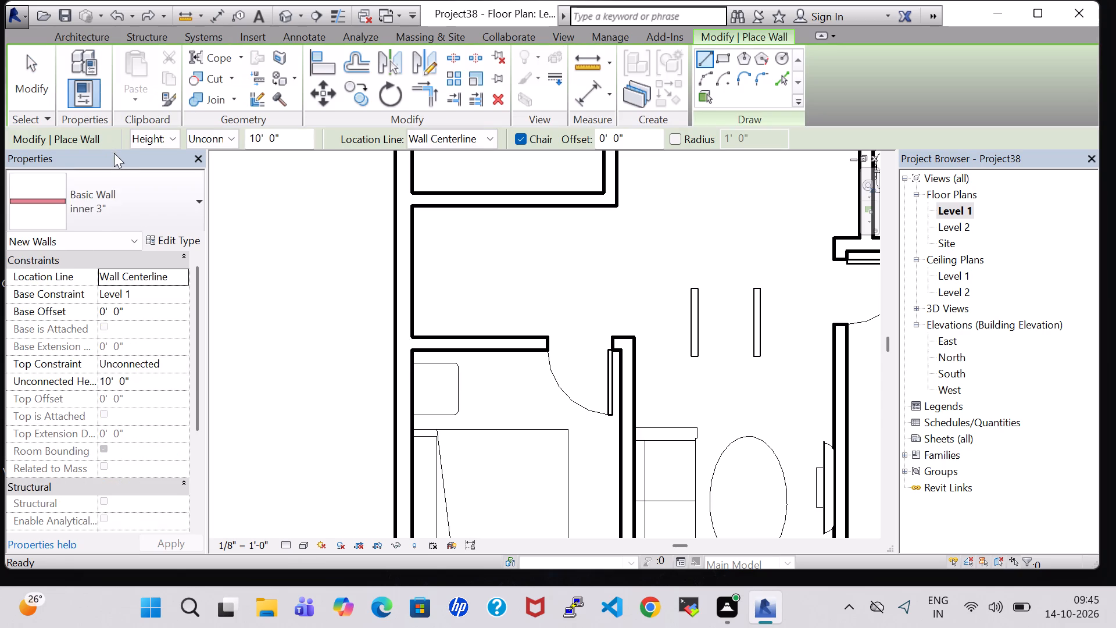
scroll(559, 268, up, 3)
middle_drag(559, 265, 313, 252)
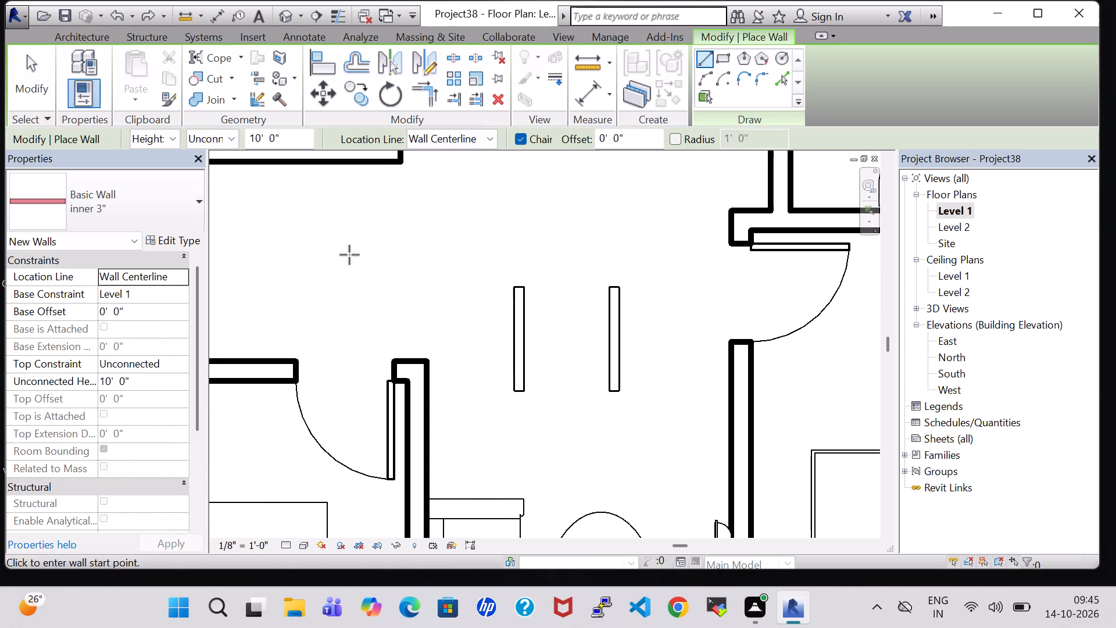
click(519, 296)
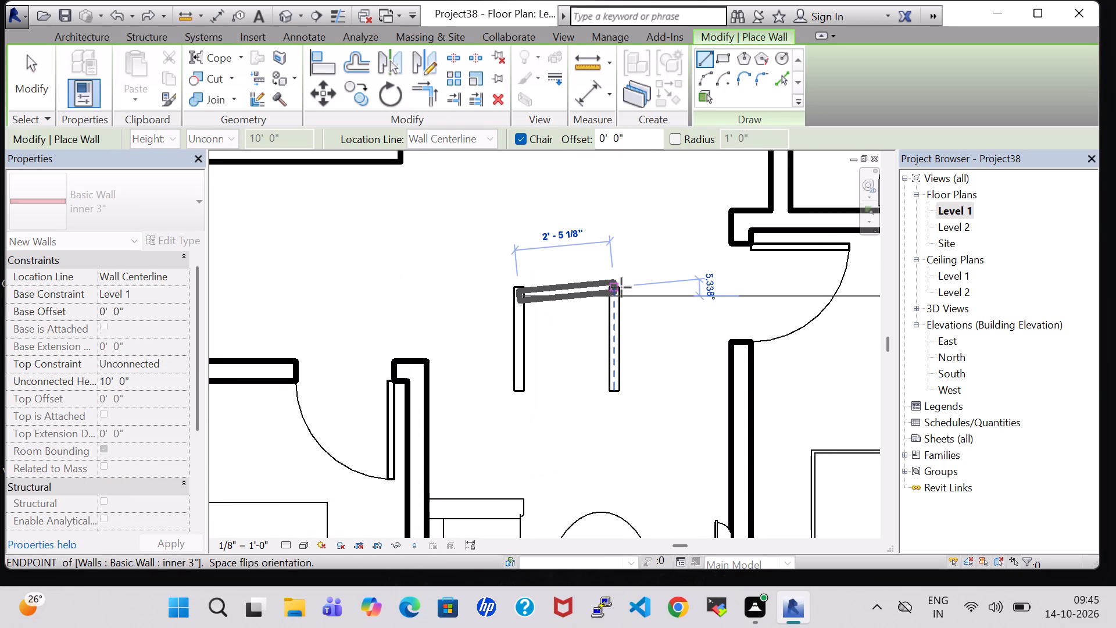
click(620, 292)
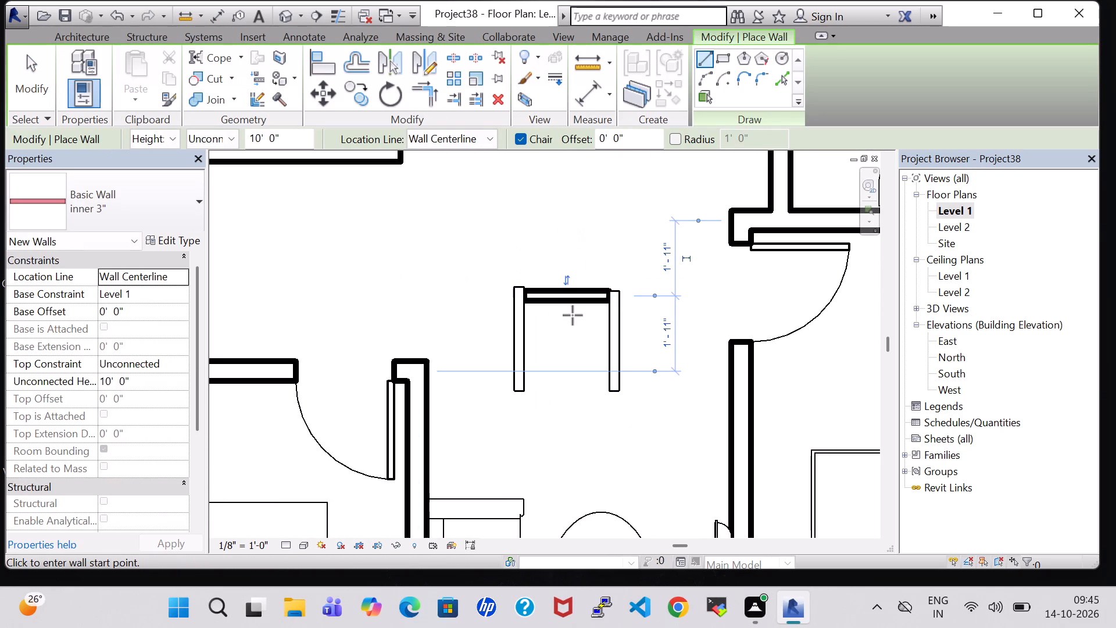
key(Escape)
key(Escape)
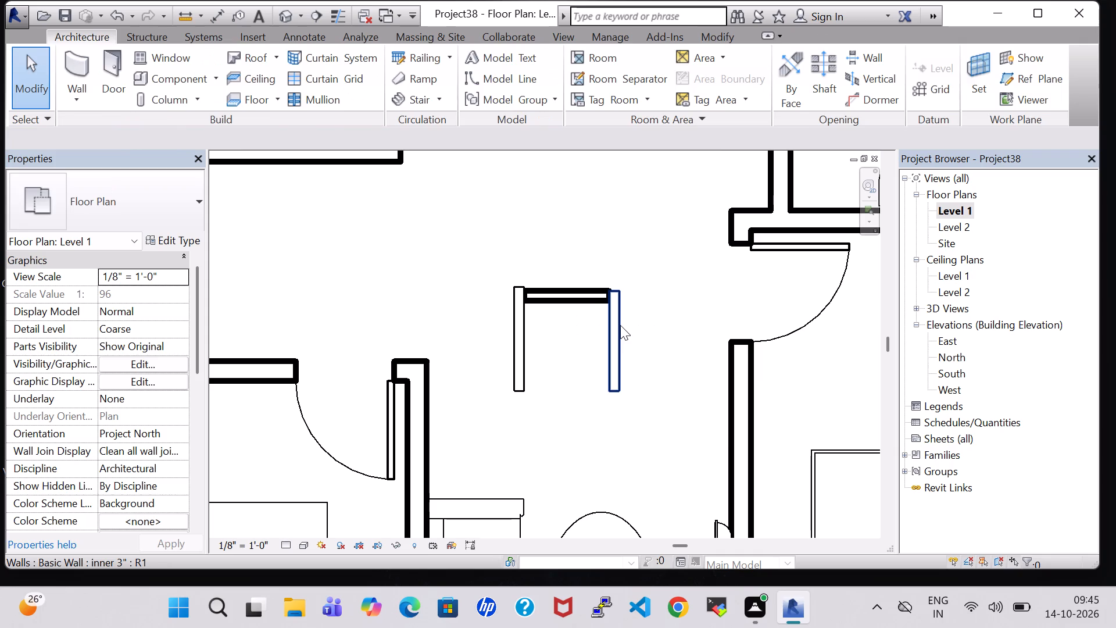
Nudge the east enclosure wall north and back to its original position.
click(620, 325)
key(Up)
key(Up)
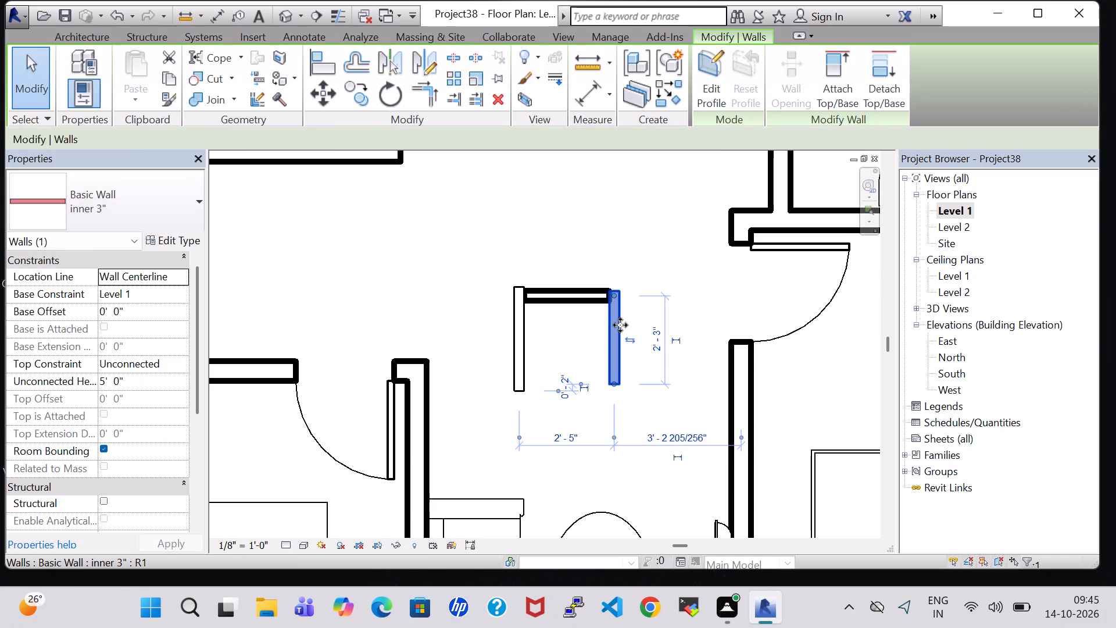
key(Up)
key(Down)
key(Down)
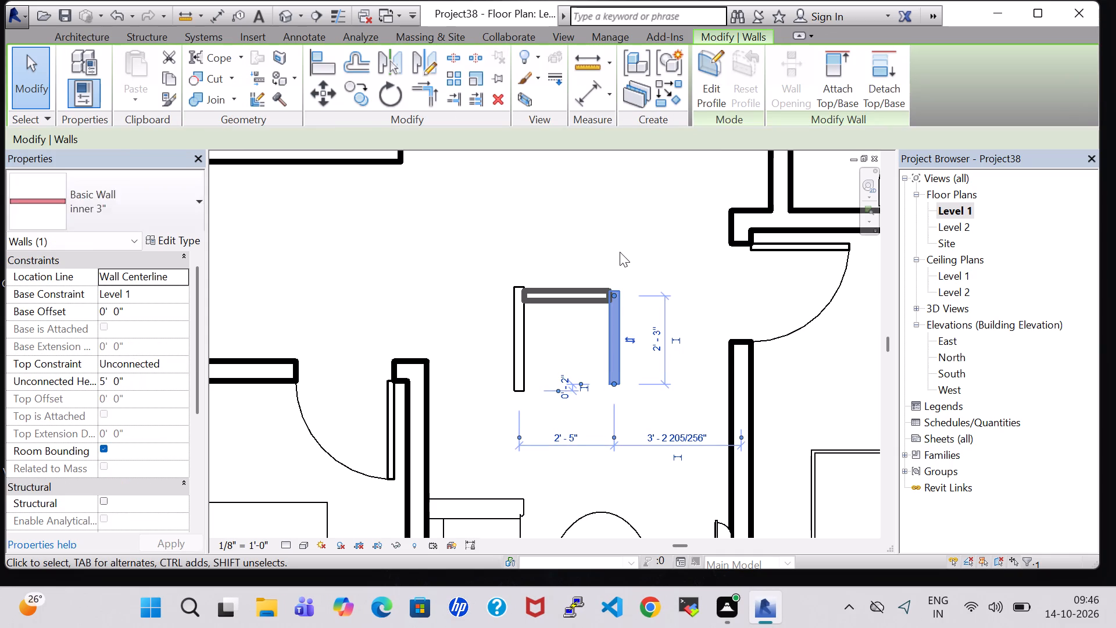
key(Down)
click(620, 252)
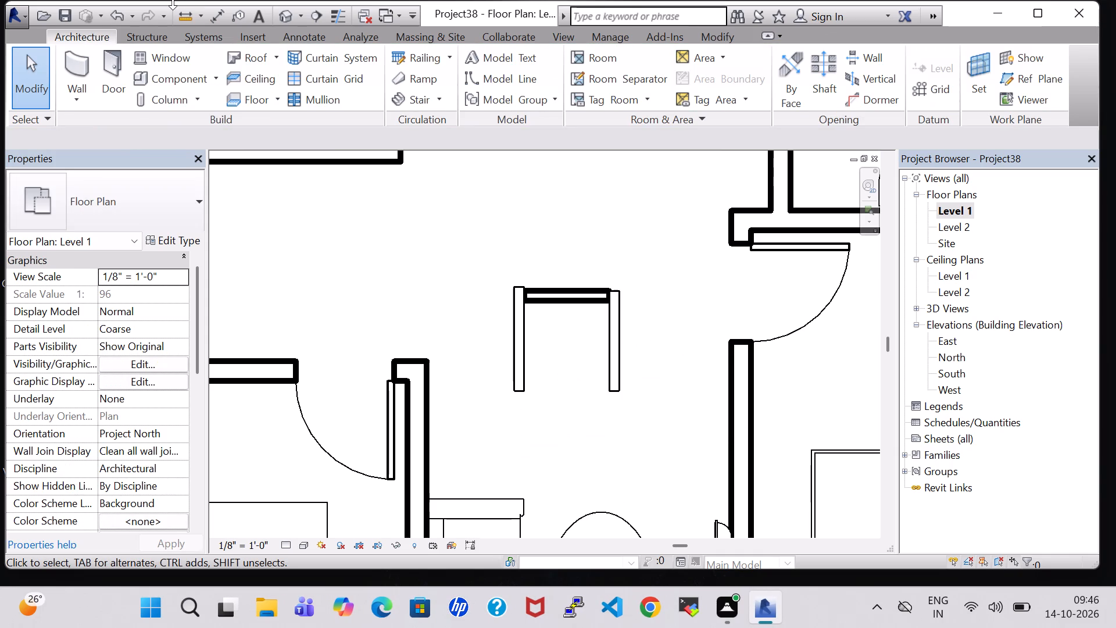
In the 3D view, set the unconnected height of the enclosure's north wall to 5' 0".
click(290, 16)
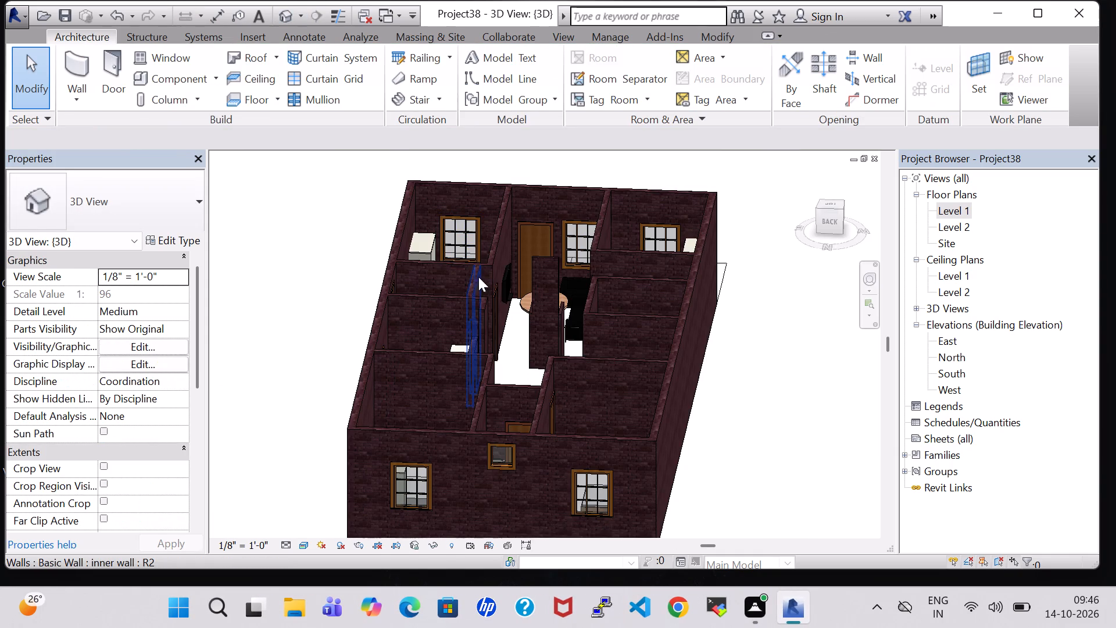
click(542, 276)
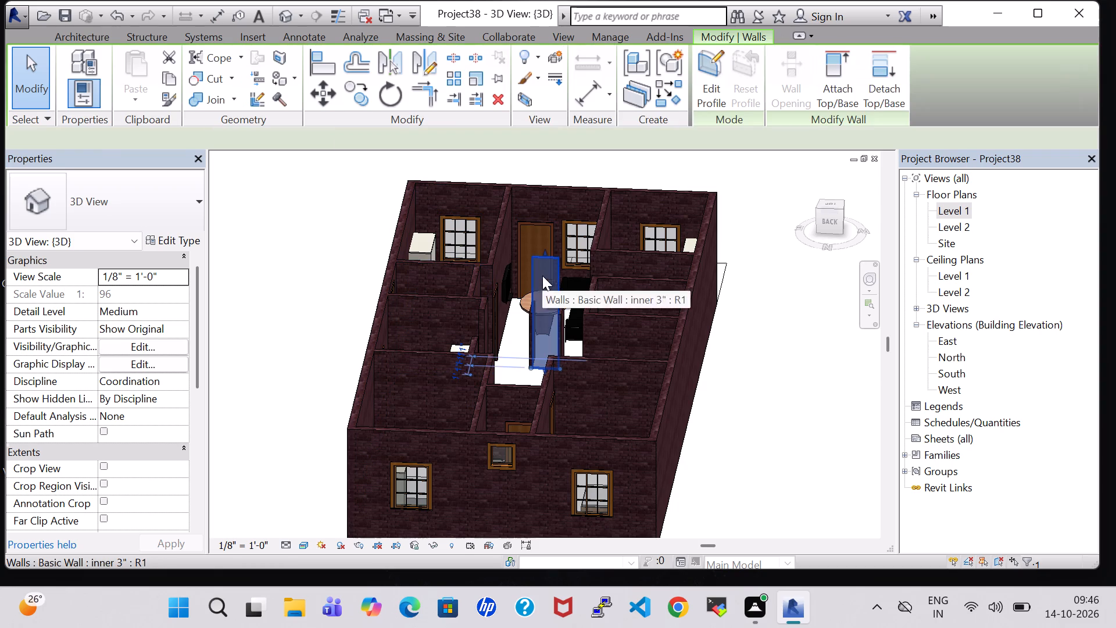
click(110, 384)
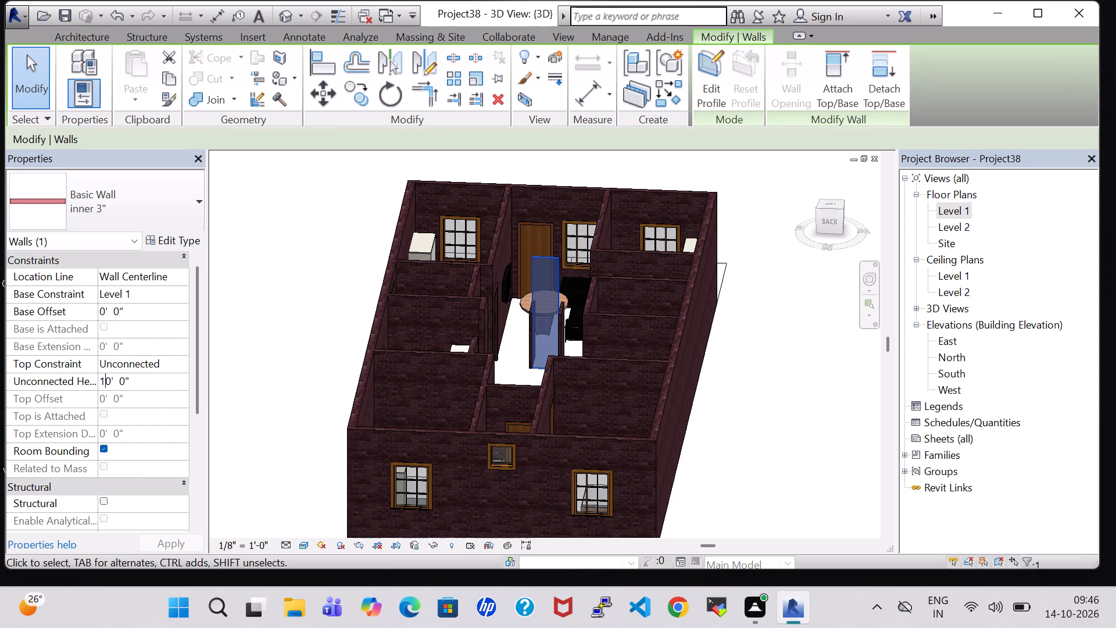
key(BackSpace)
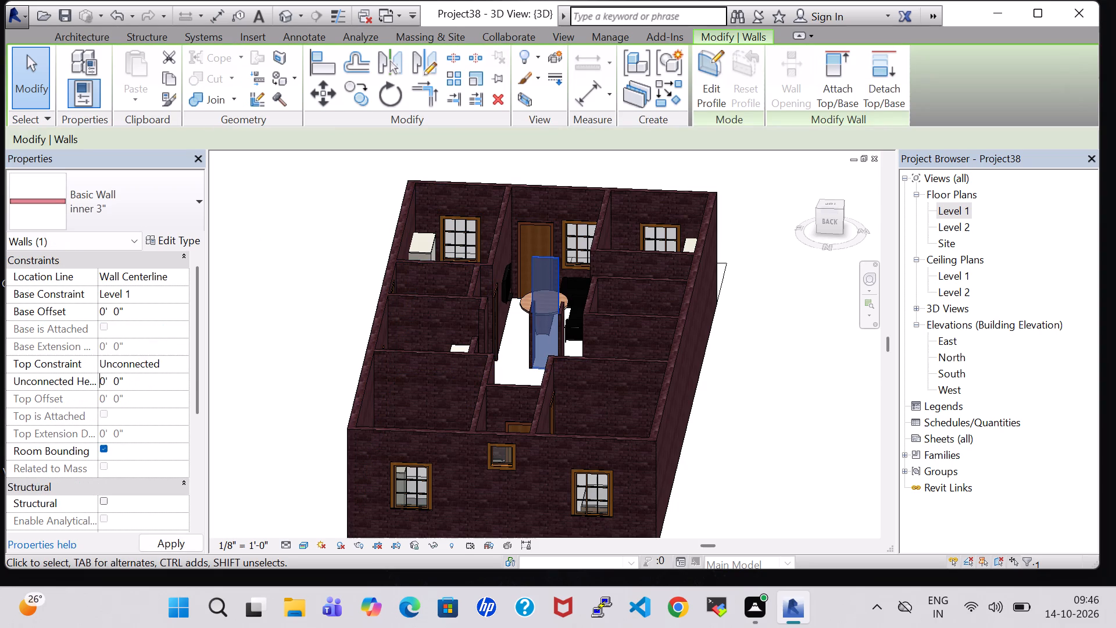
key(5)
key(Return)
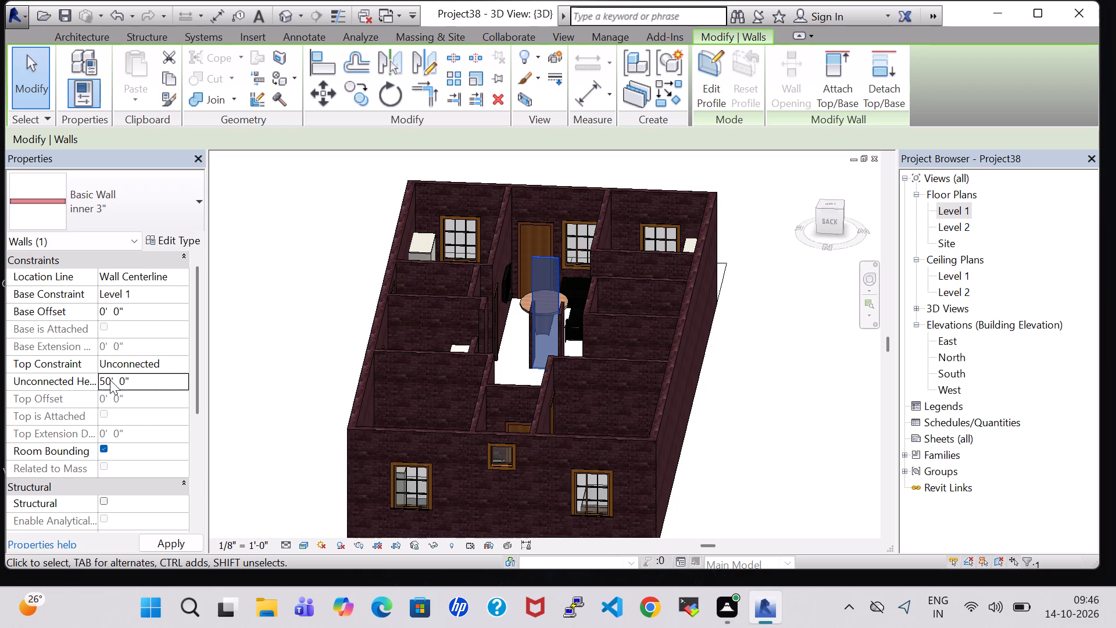
click(153, 549)
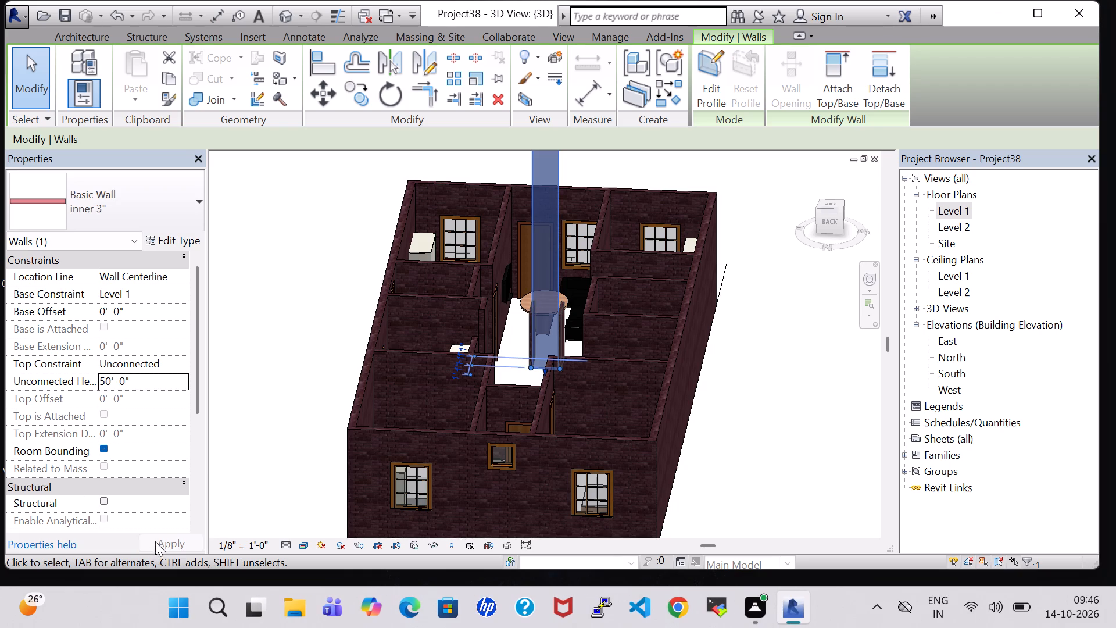
click(112, 387)
key(BackSpace)
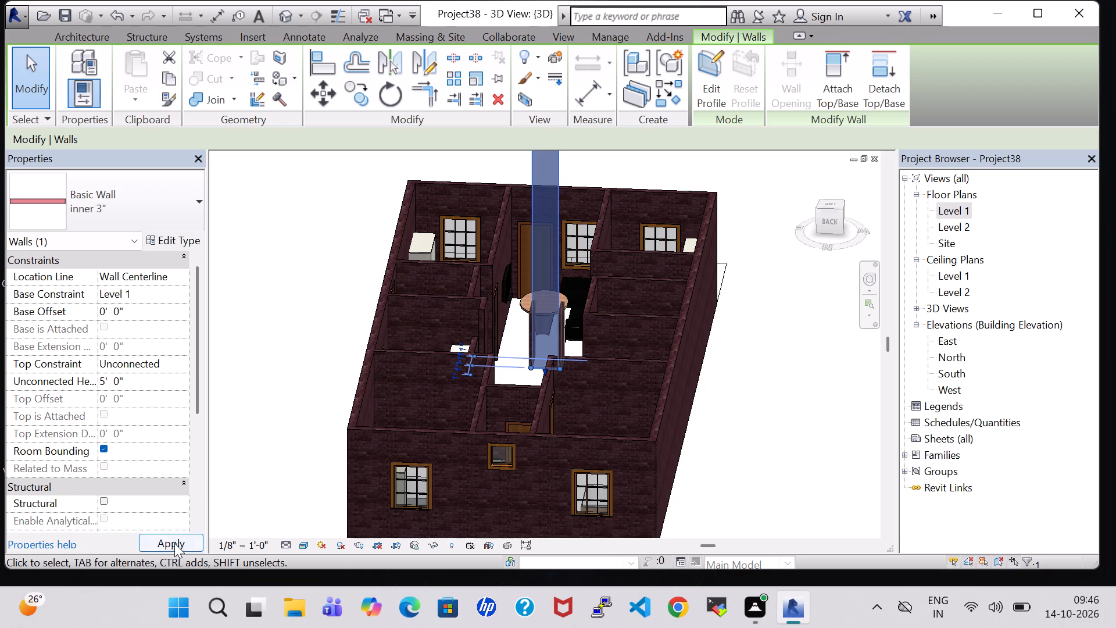
click(174, 543)
click(263, 281)
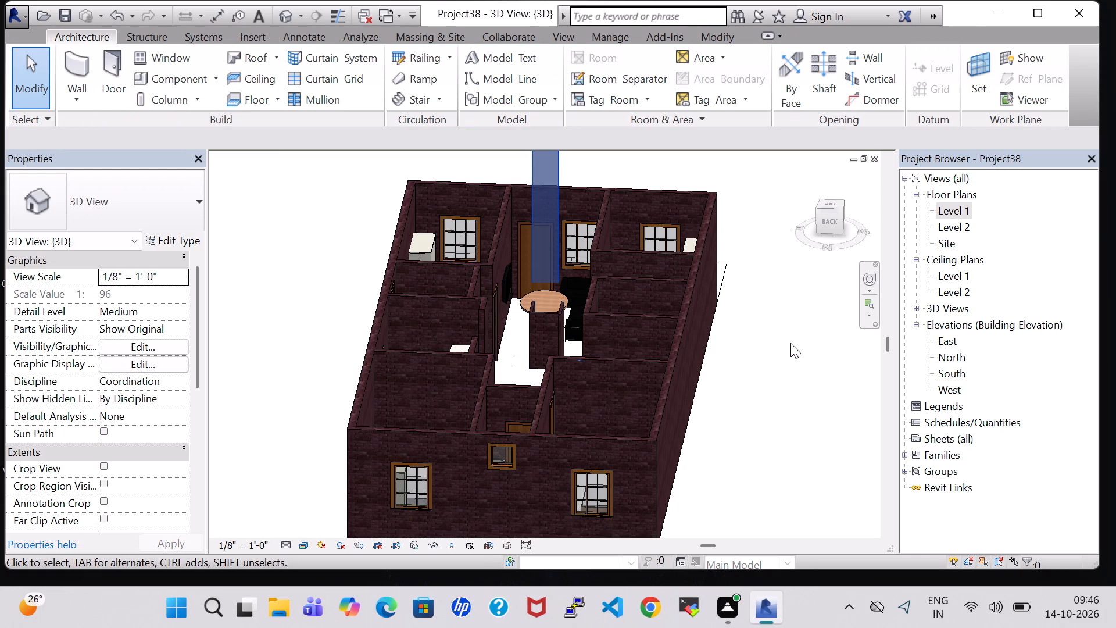
Nudge the enclosure's north wall northward to about 2' 9" from the inner wall line on its south side.
shift+middle_drag(791, 343, 414, 434)
shift+scroll(791, 343, up, 1)
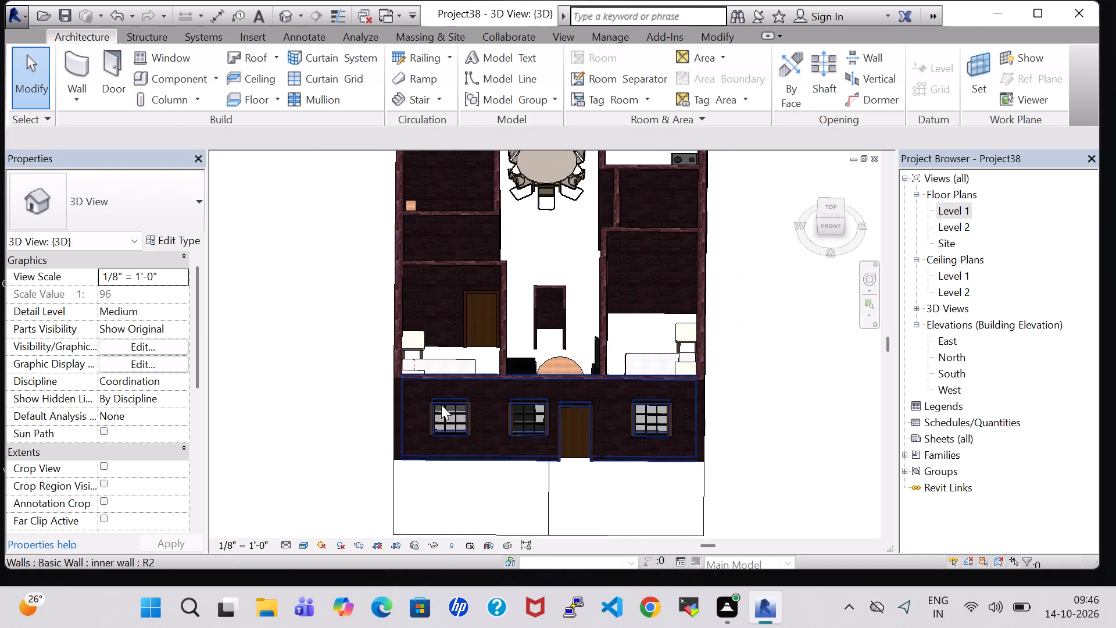
scroll(577, 316, up, 5)
middle_click(577, 316)
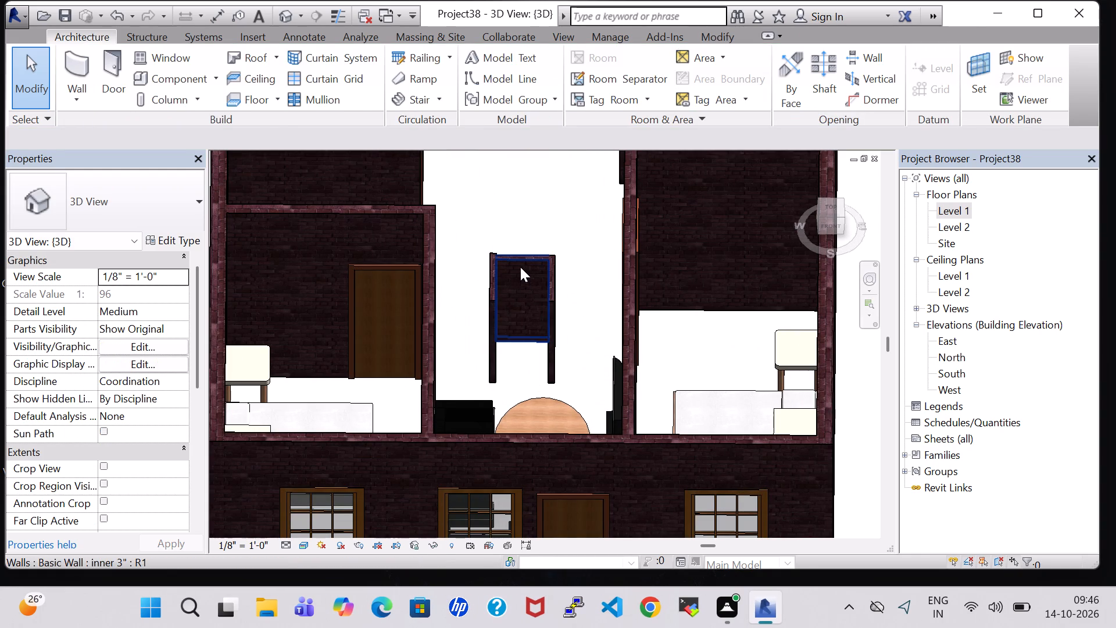
click(520, 265)
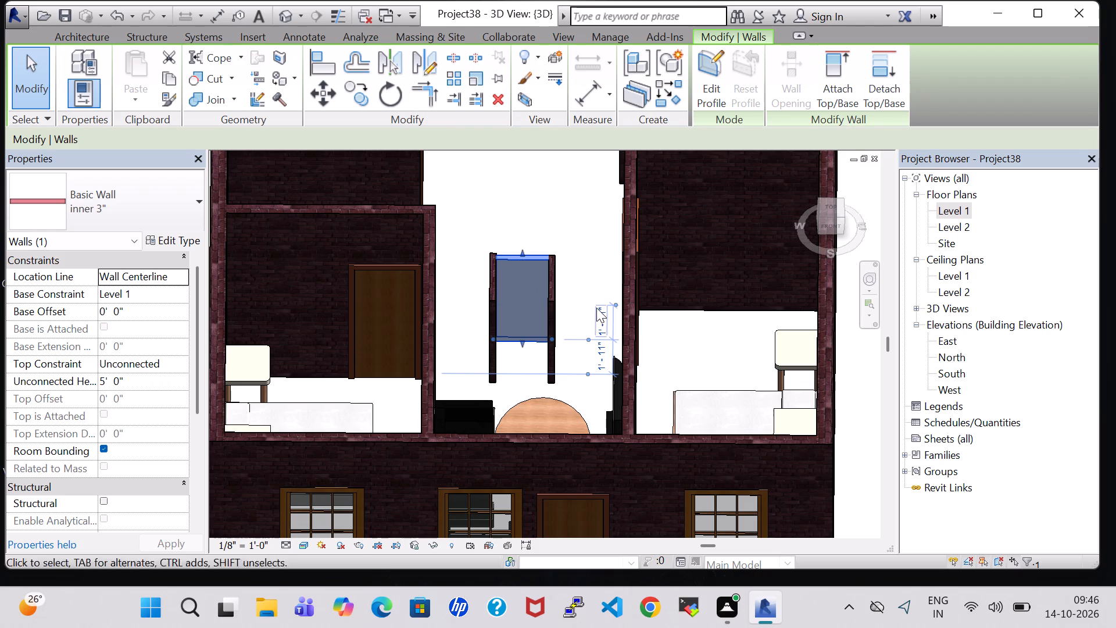
click(596, 308)
key(Up)
key(Up)
click(564, 295)
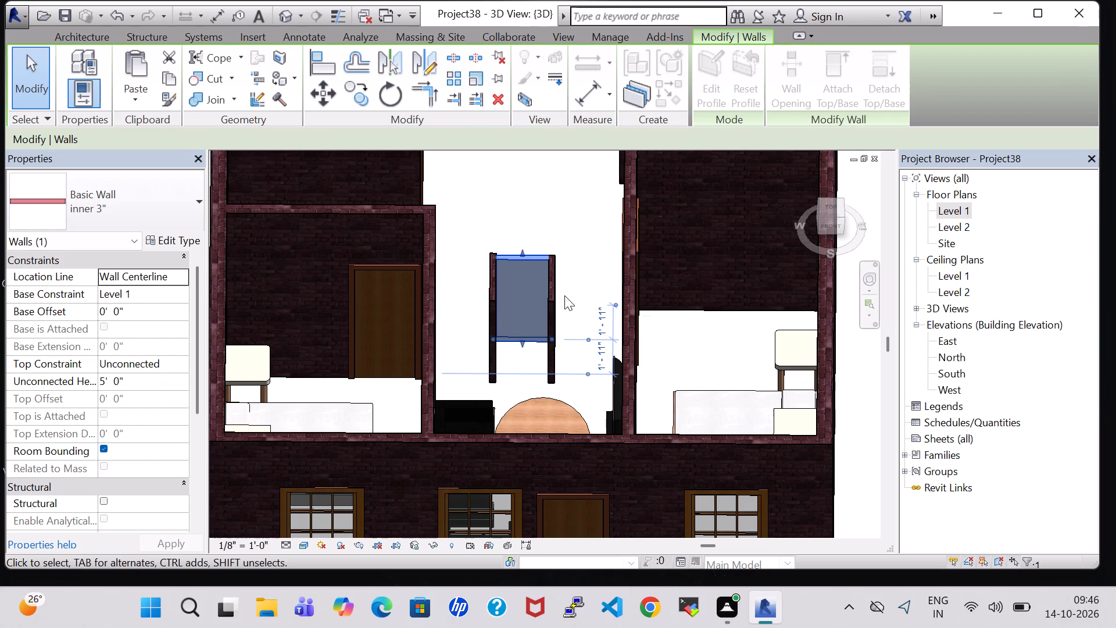
key(Up)
key(Up)
key(Up)
key(Up)
key(Up)
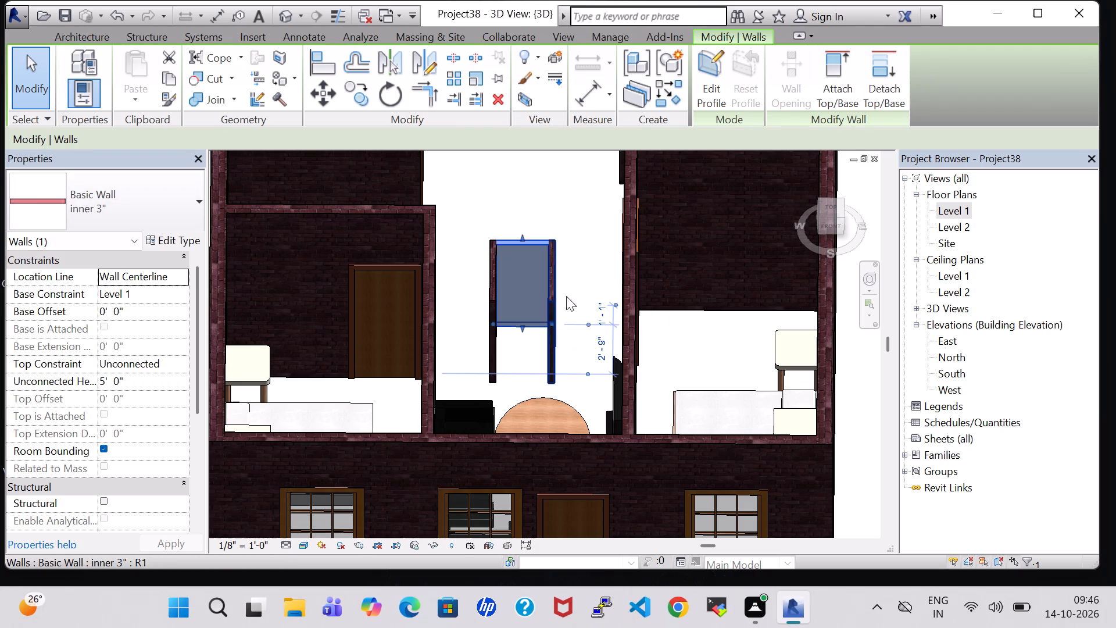
In the Level 1 floor plan, nudge the enclosure's north wall farther north to 3' 0" from the inner wall line south of it.
double_click(956, 213)
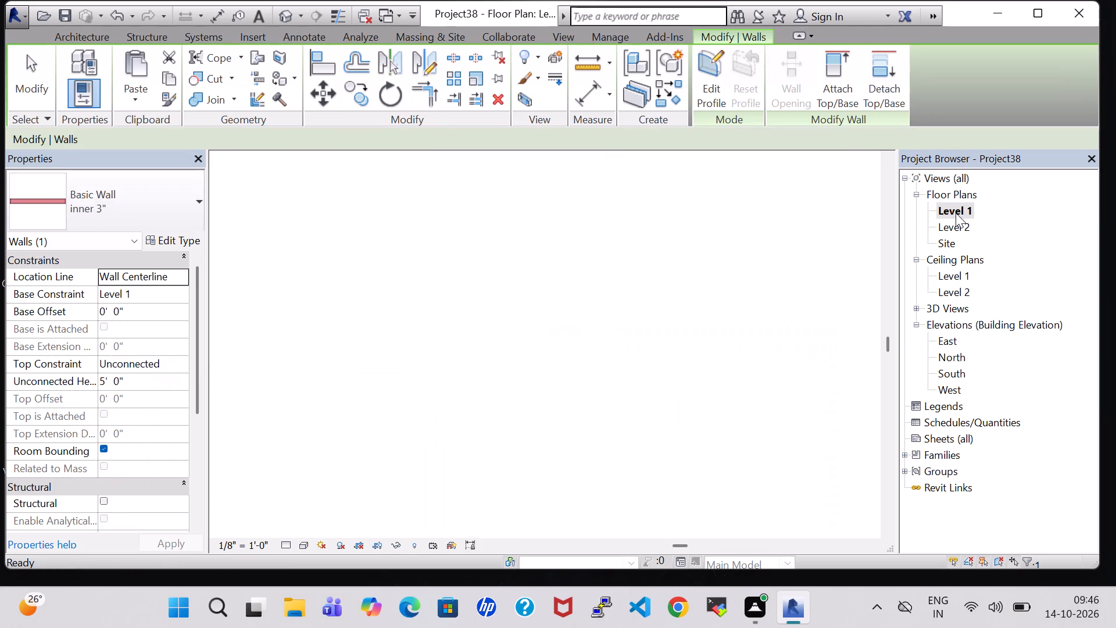
key(Up)
key(Up)
key(Up)
key(Up)
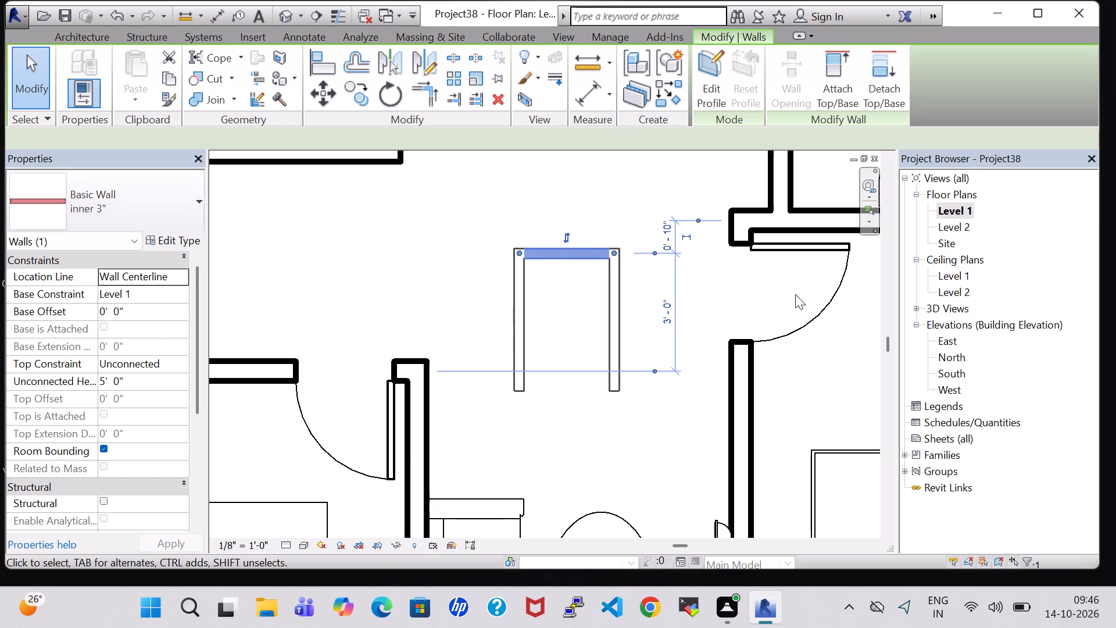
Shorten the east enclosure wall by nudging its south end north to slightly under 2' 10" long.
click(610, 390)
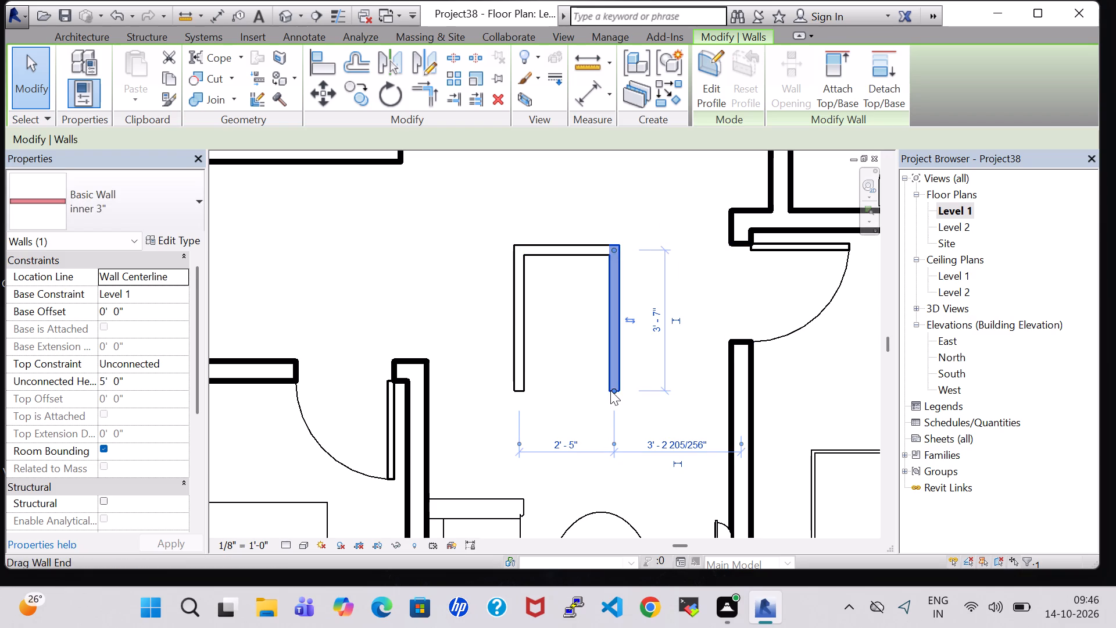
key(Up)
key(Up)
key(Up)
key(Up)
key(Up)
key(Up)
key(Up)
key(Up)
key(Up)
key(Up)
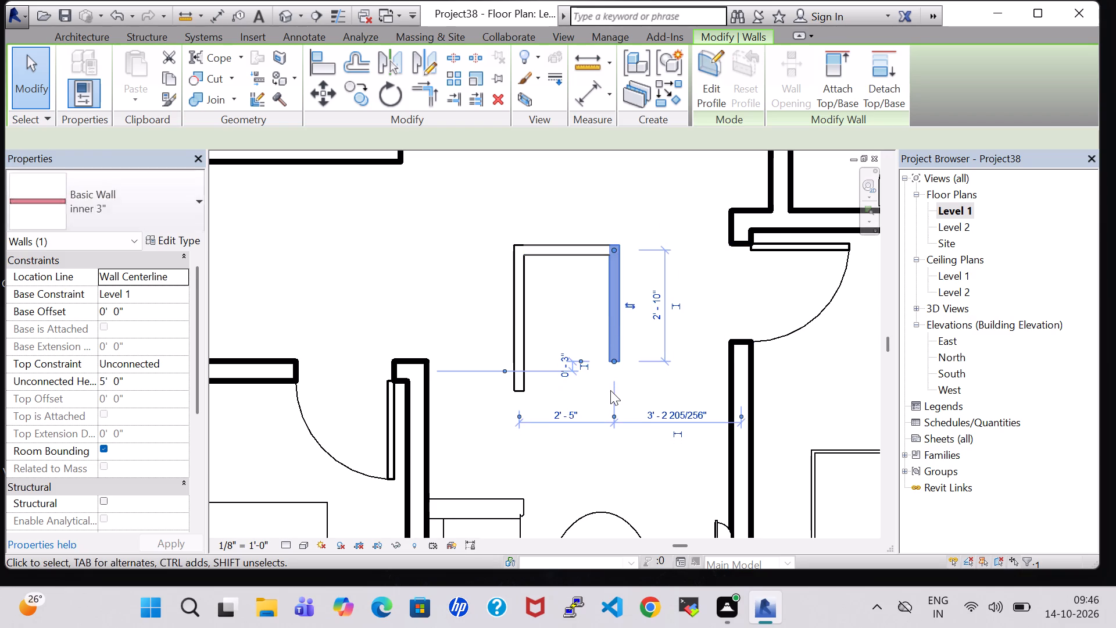
key(Up)
Shorten the west enclosure wall by nudging its south end north, past 3' 0" long, to nearly match the east wall's end.
click(518, 385)
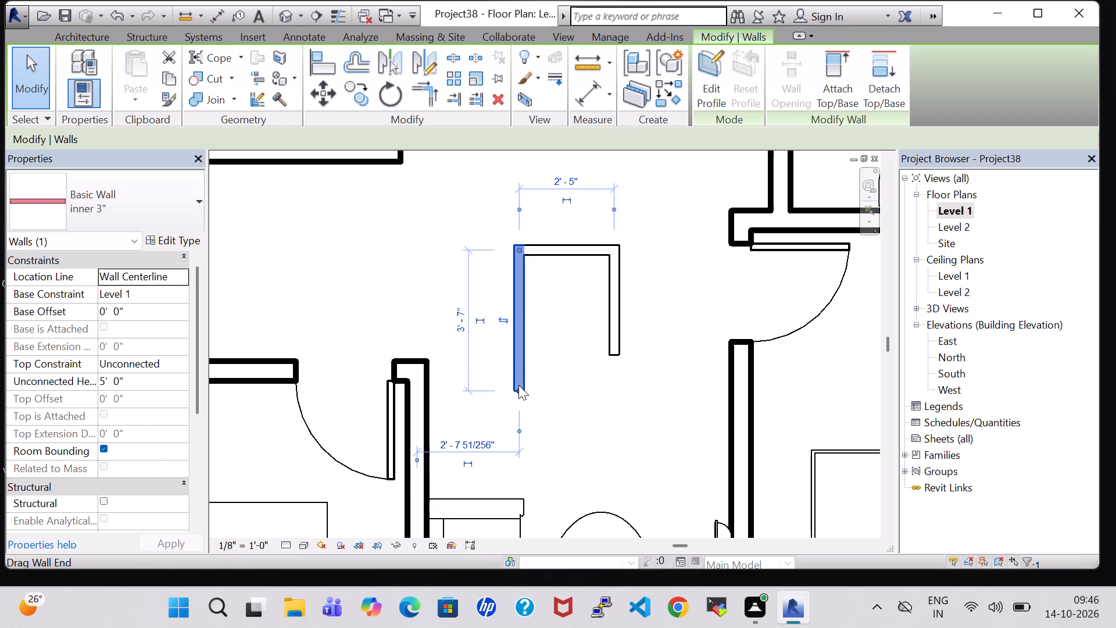
key(Up)
key(Up)
key(Up)
key(Up)
key(Up)
key(Up)
key(Up)
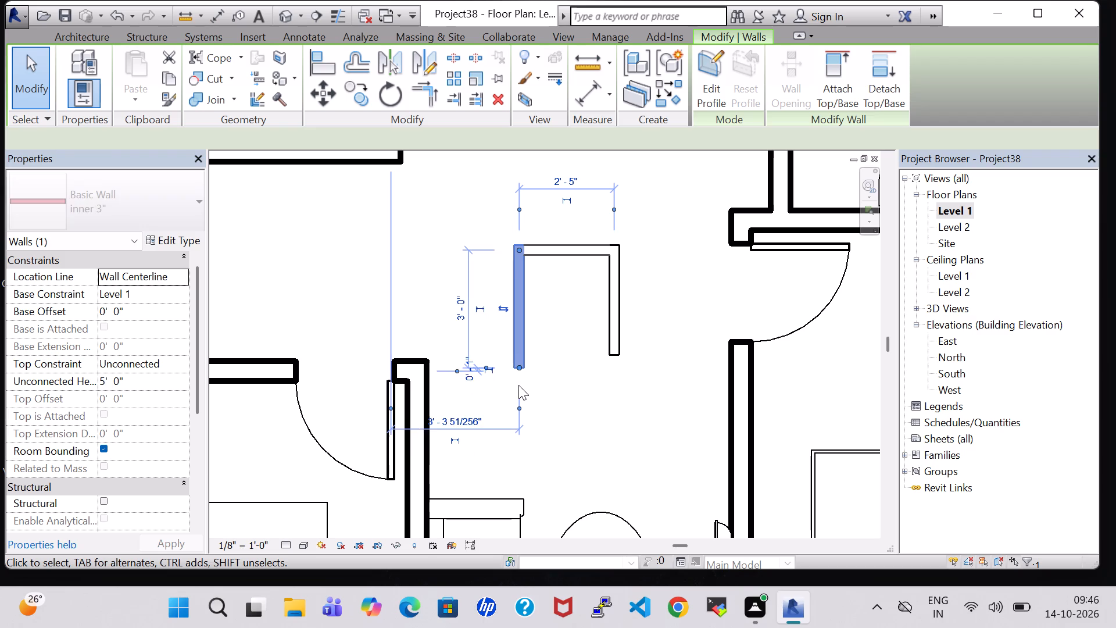
key(Up)
key(Up)
key(Up)
click(636, 398)
Split the room separation line in front of the house where the middle separation line meets it.
scroll(638, 398, down, 1)
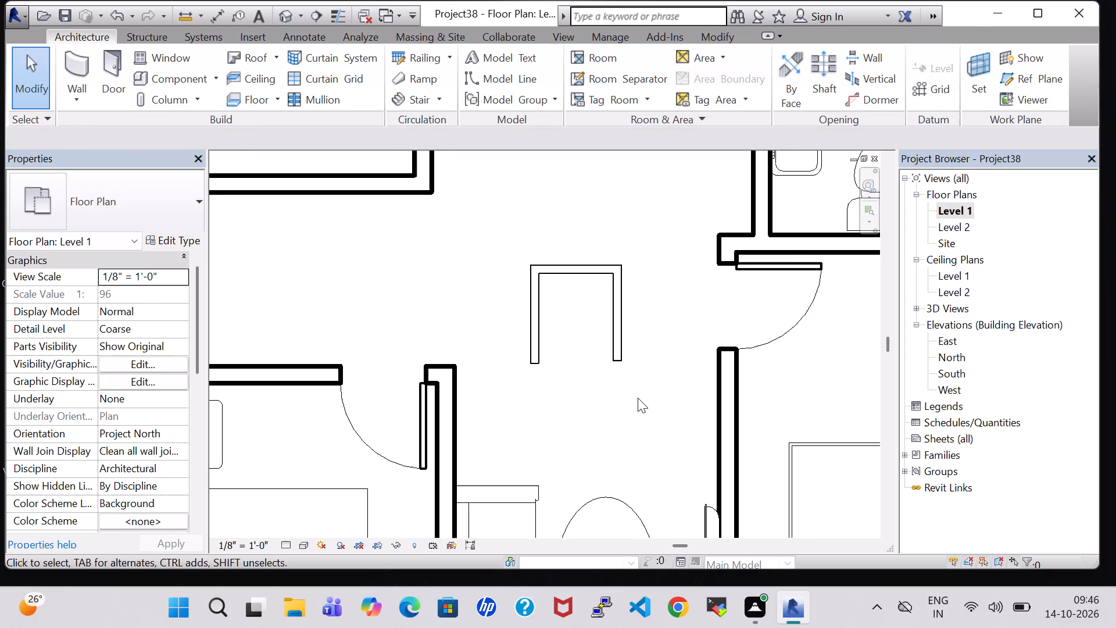
scroll(638, 398, down, 6)
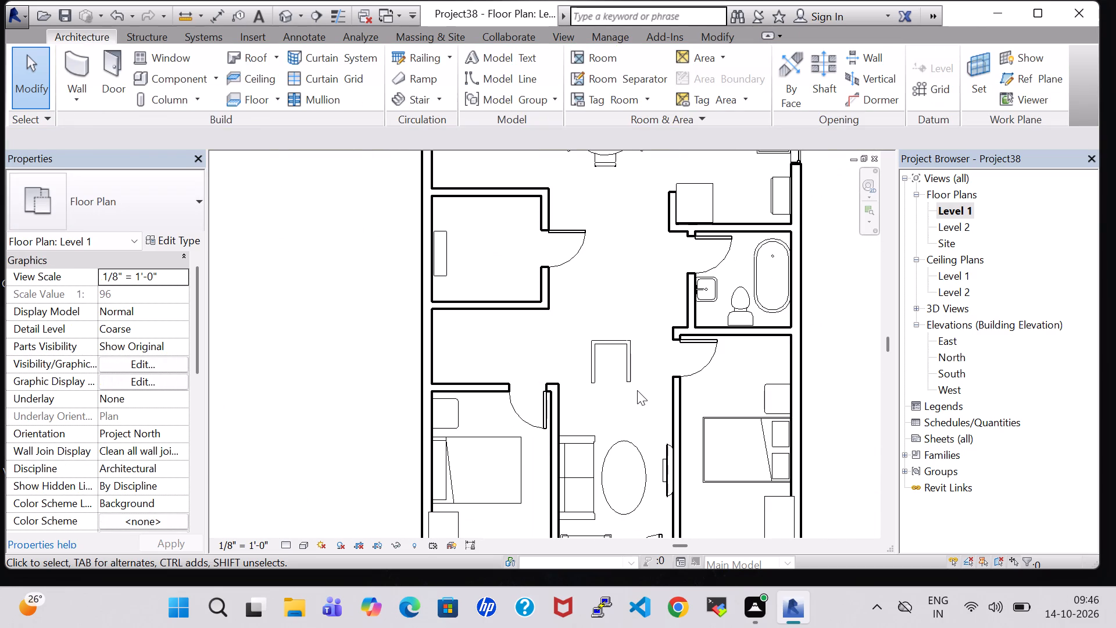
click(636, 419)
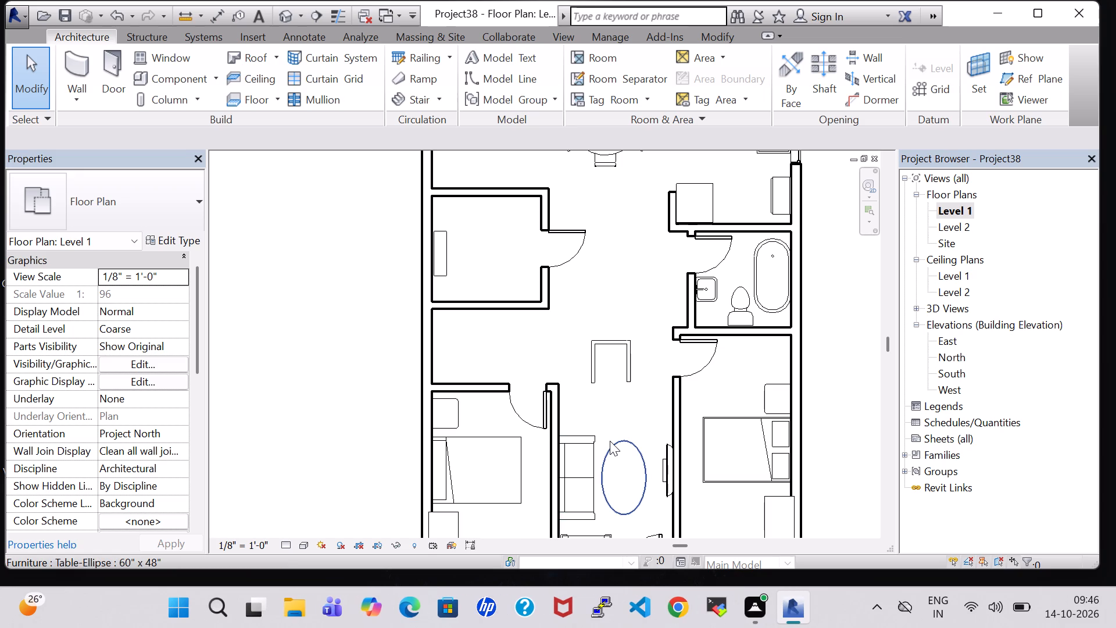
scroll(610, 419, down, 5)
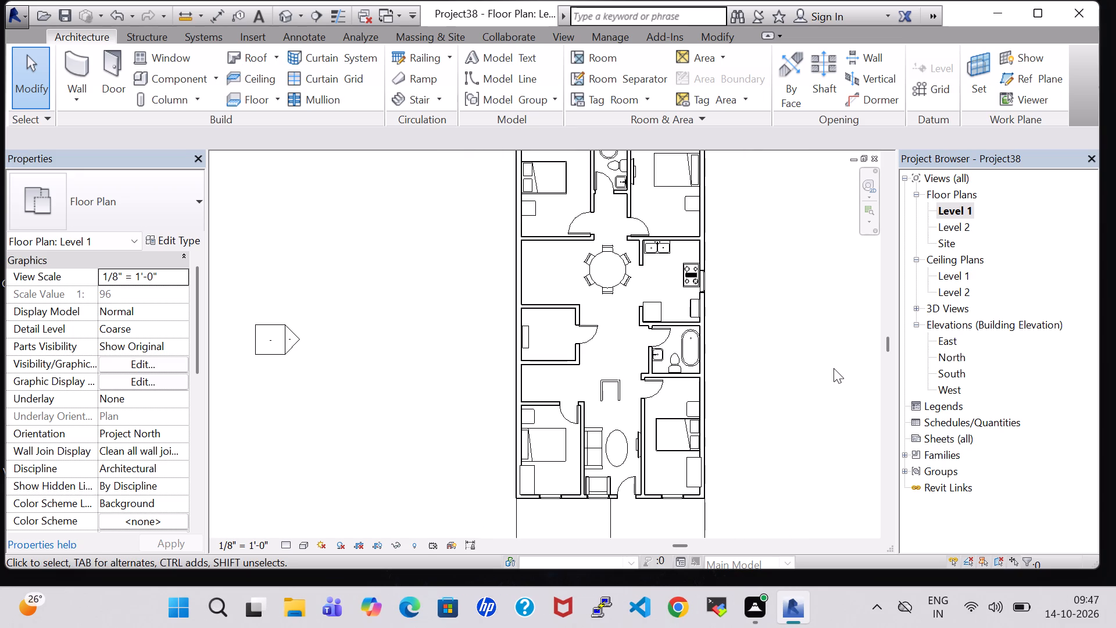
middle_drag(728, 462, 764, 301)
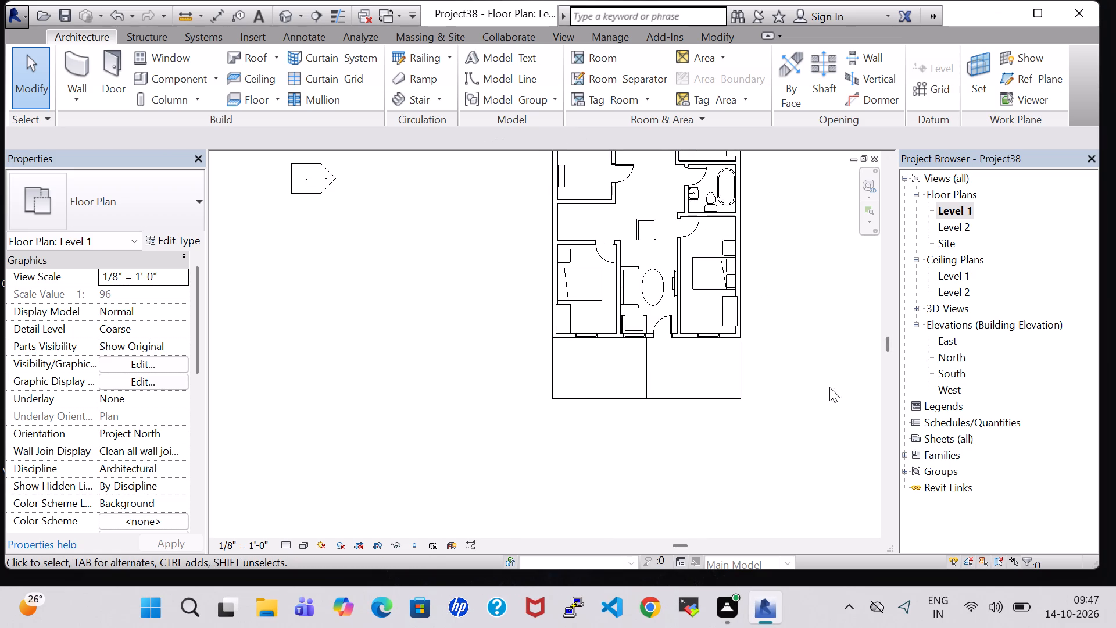
click(699, 397)
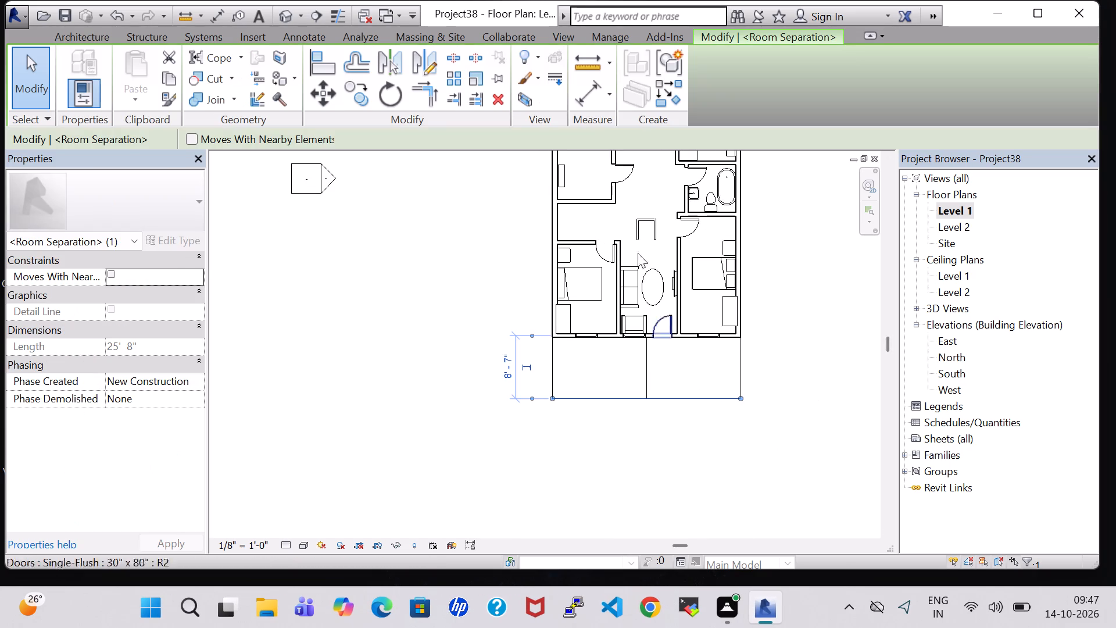
click(450, 62)
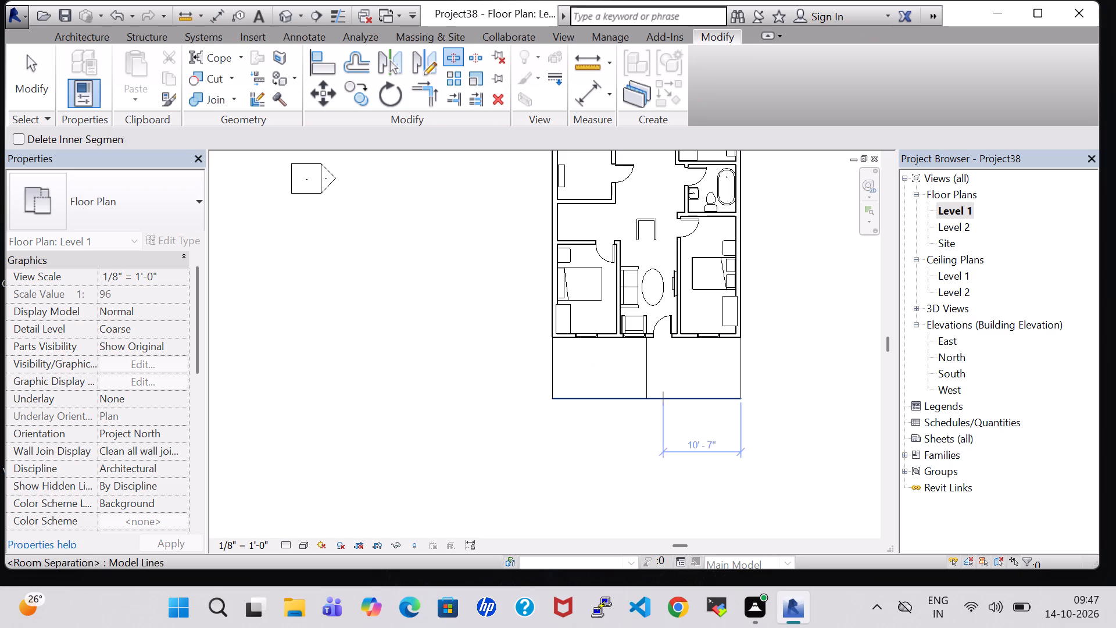
click(652, 395)
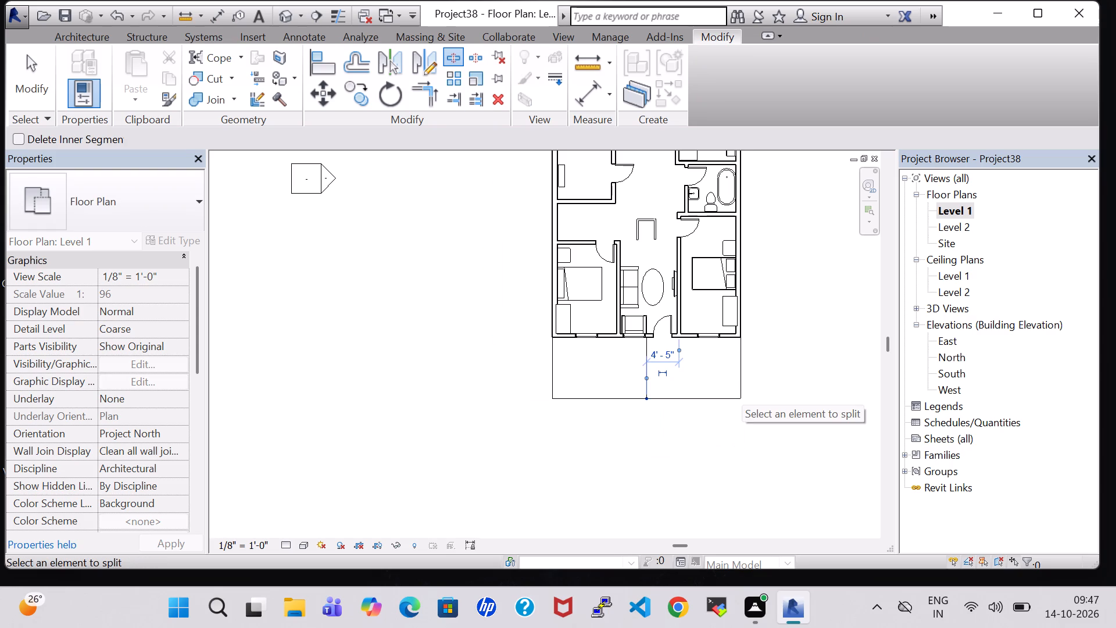
scroll(738, 398, up, 7)
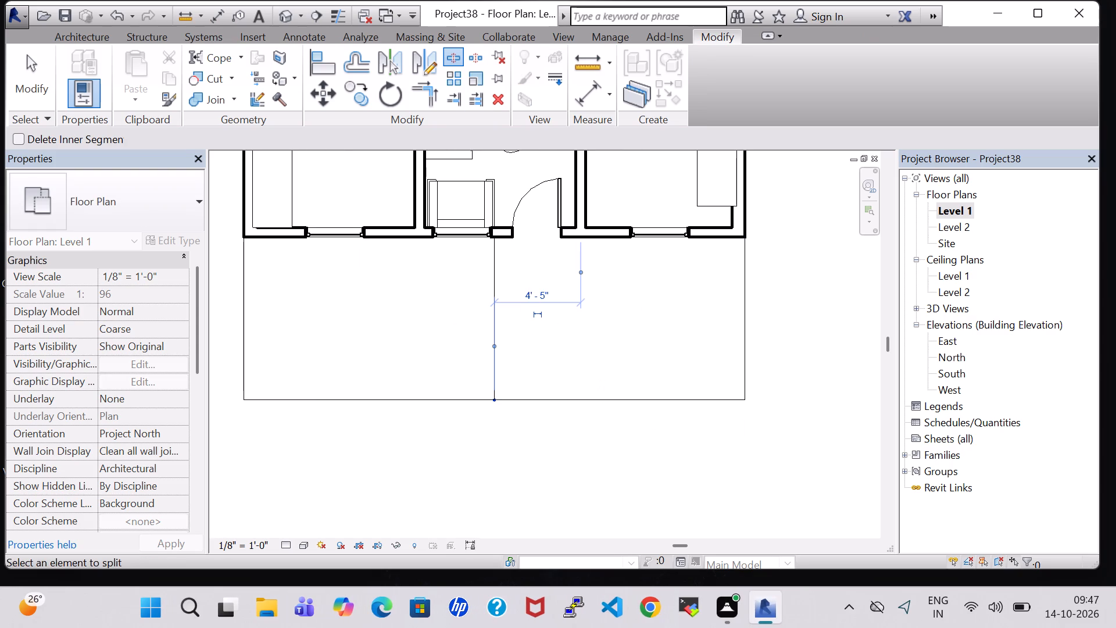
click(743, 400)
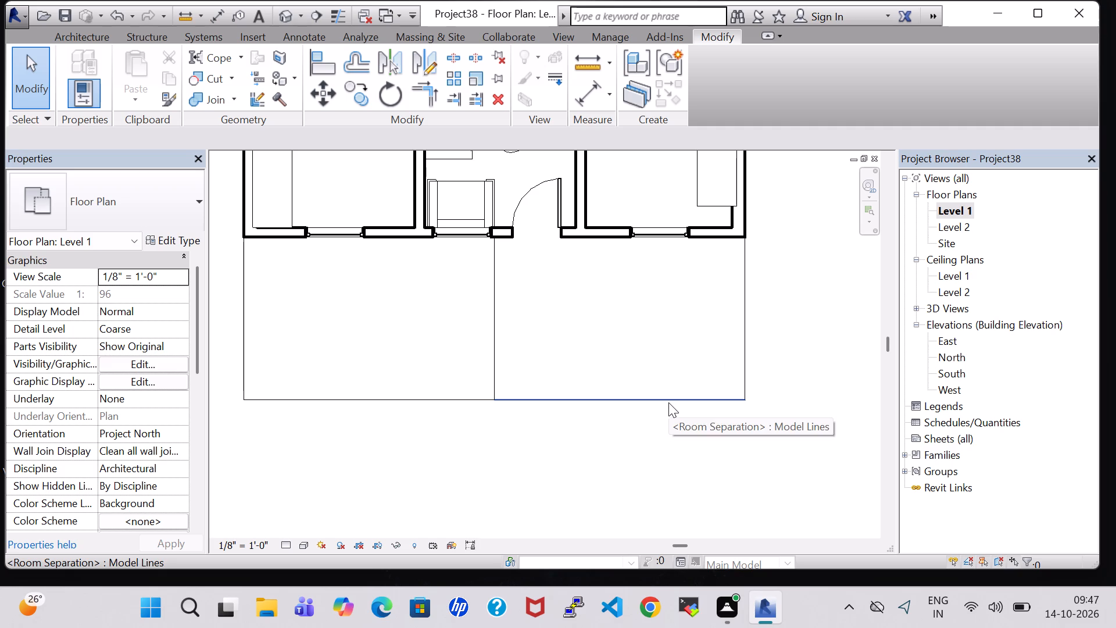
Delete the eastern half of the split room separation line in front of the house.
key(Delete)
click(668, 402)
key(Delete)
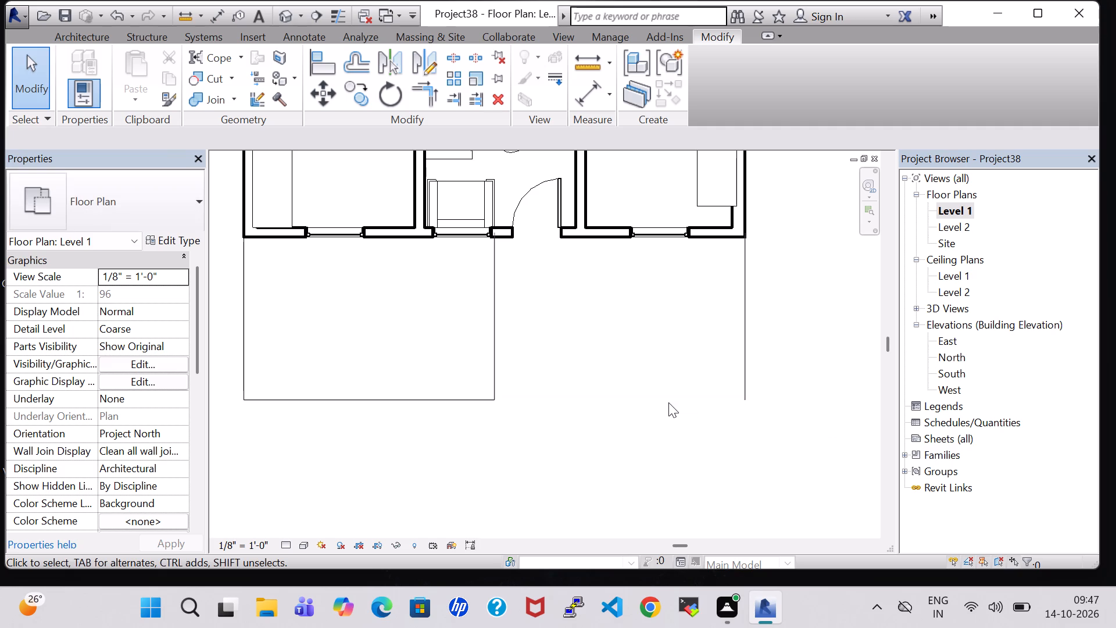
click(810, 392)
Start placing a component and browse the Entourage and Railings folders of the US Imperial library for a family to load.
scroll(590, 346, down, 2)
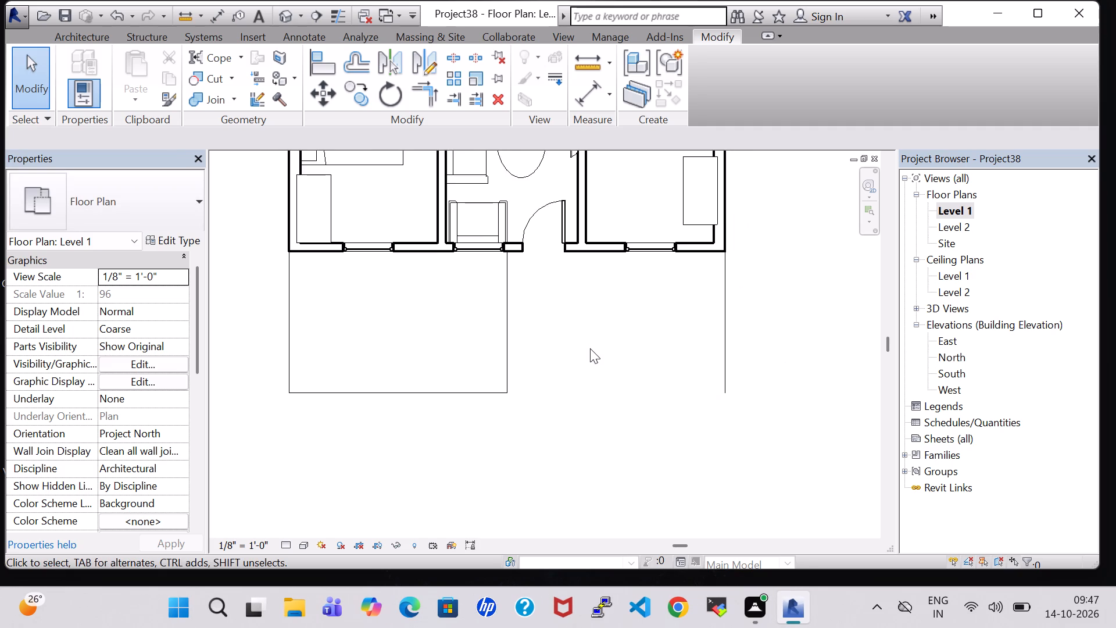
scroll(590, 348, down, 1)
click(70, 35)
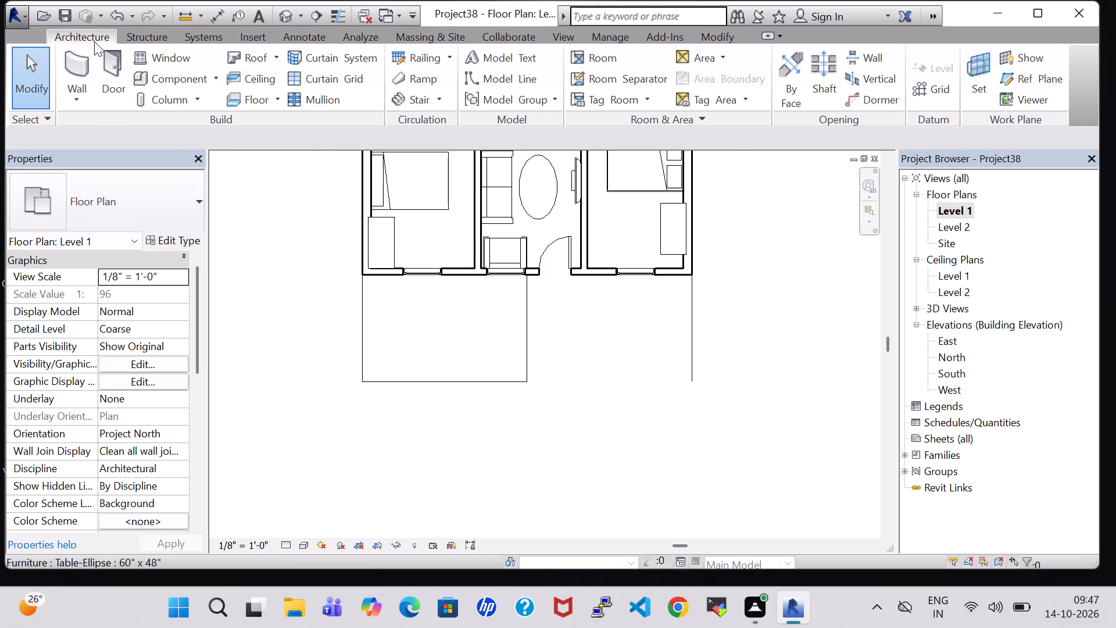
click(162, 77)
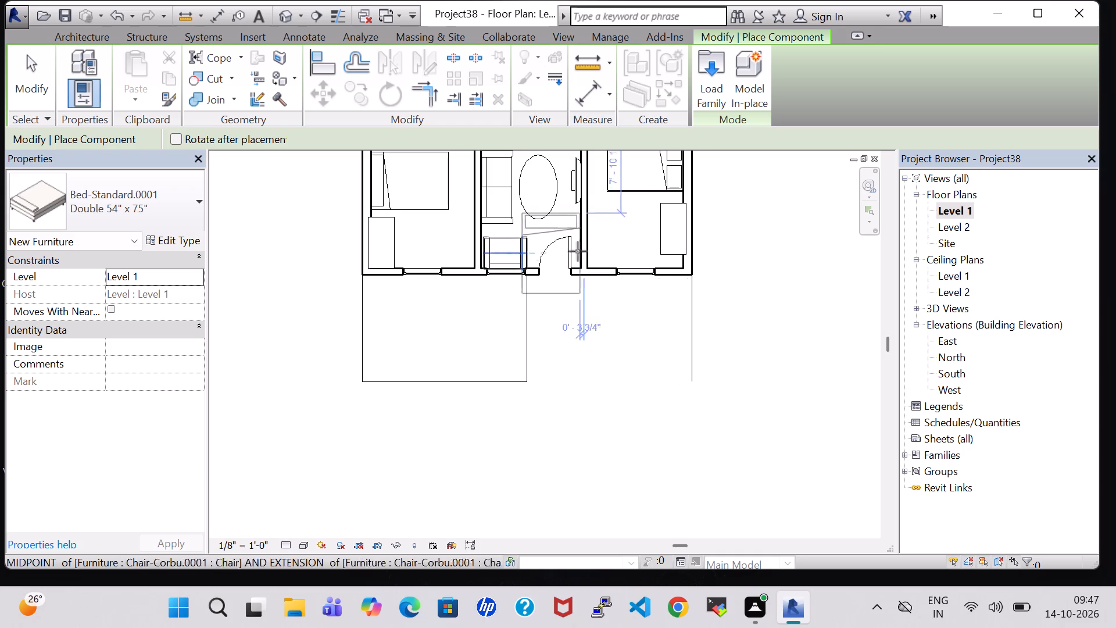
click(702, 79)
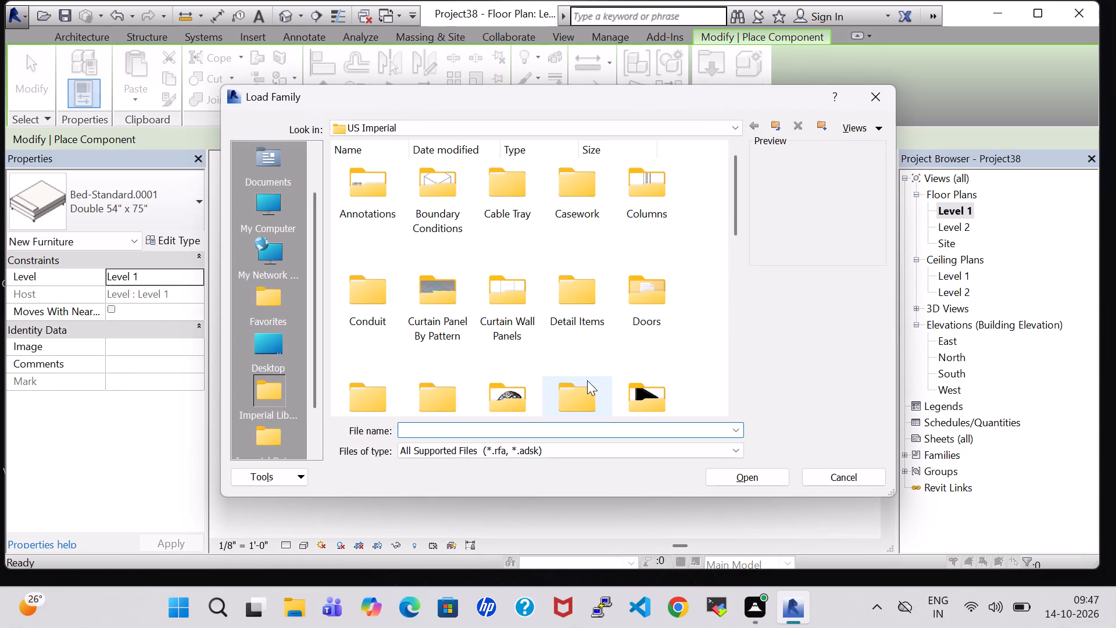
scroll(587, 380, down, 1)
double_click(518, 242)
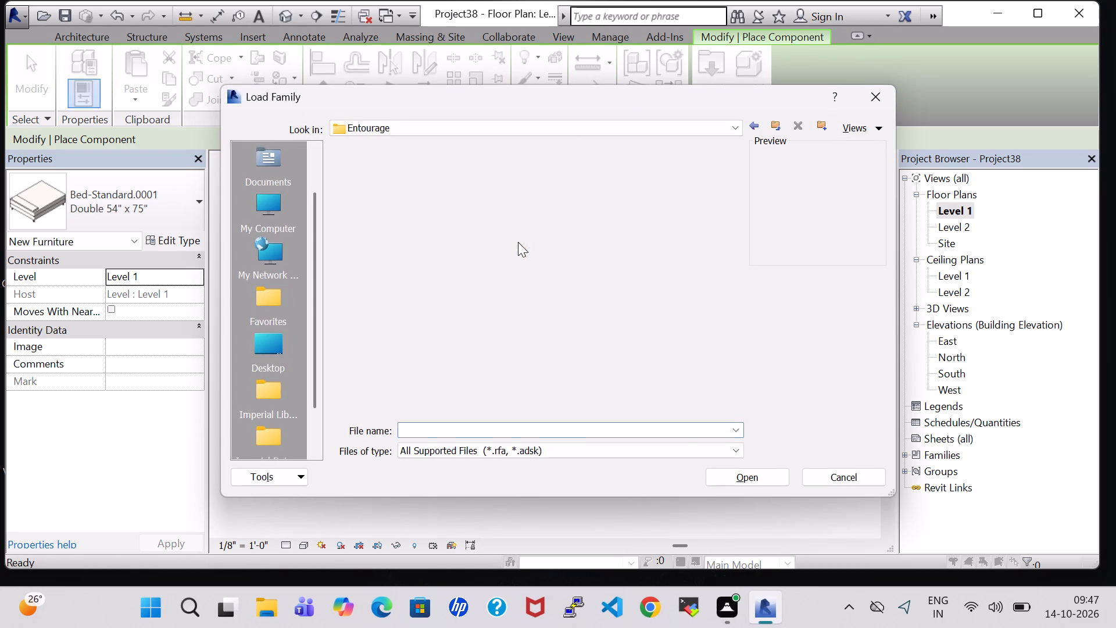
click(756, 122)
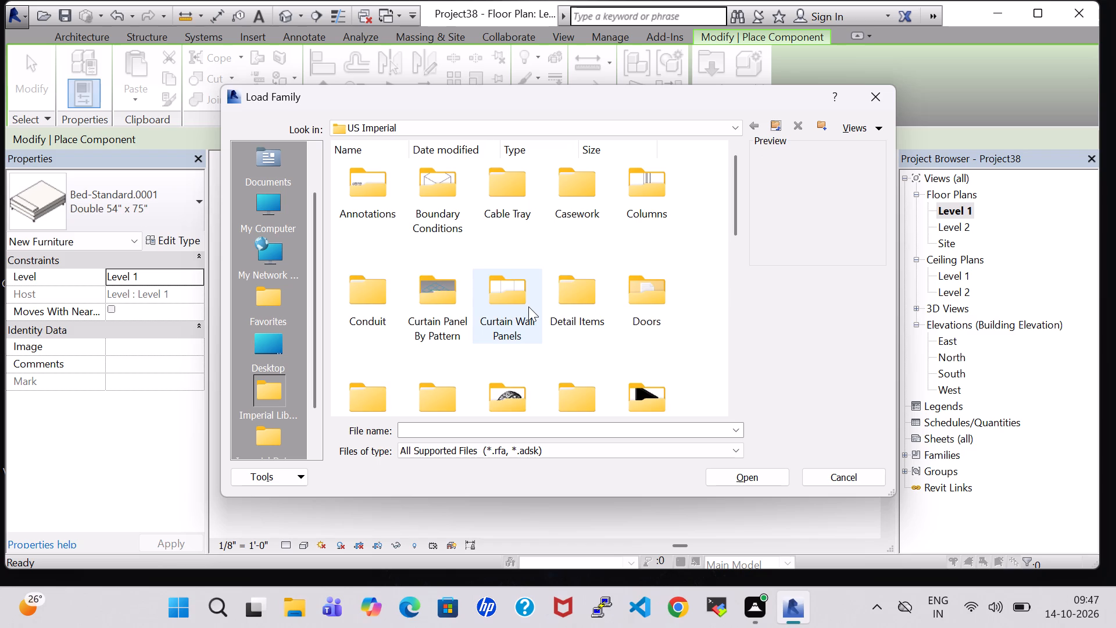
scroll(528, 306, down, 2)
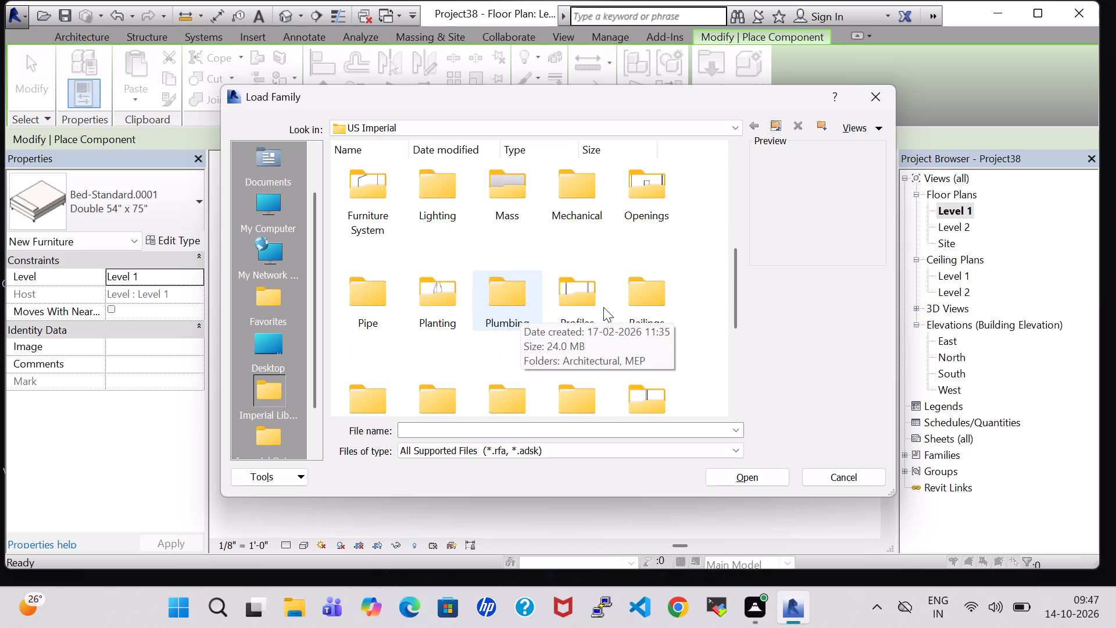
scroll(603, 307, down, 2)
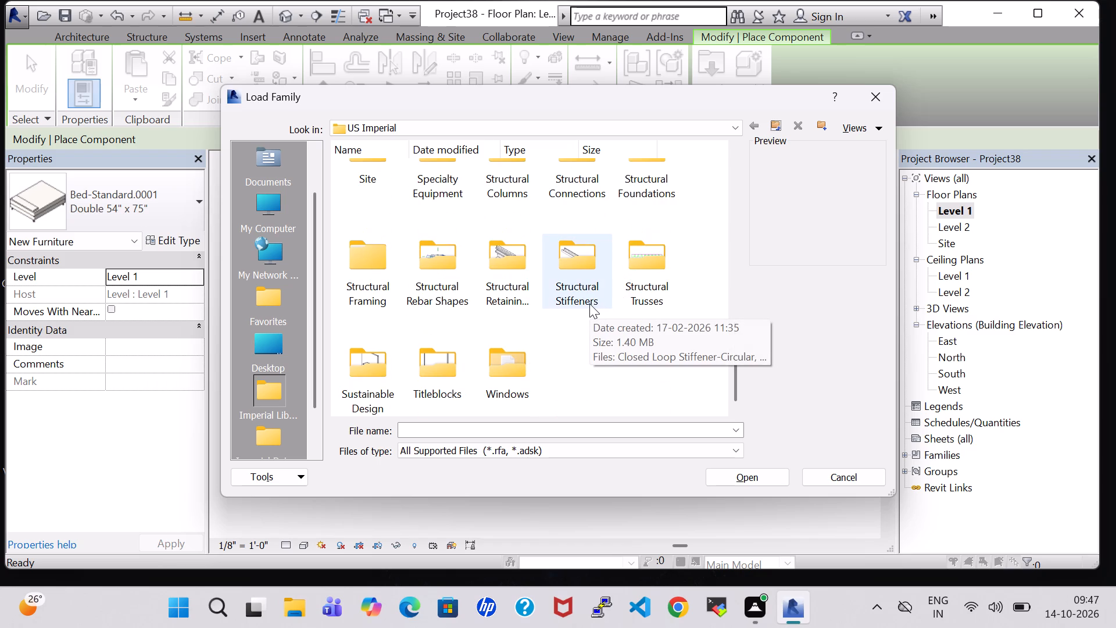
scroll(589, 304, down, 1)
scroll(589, 304, up, 1)
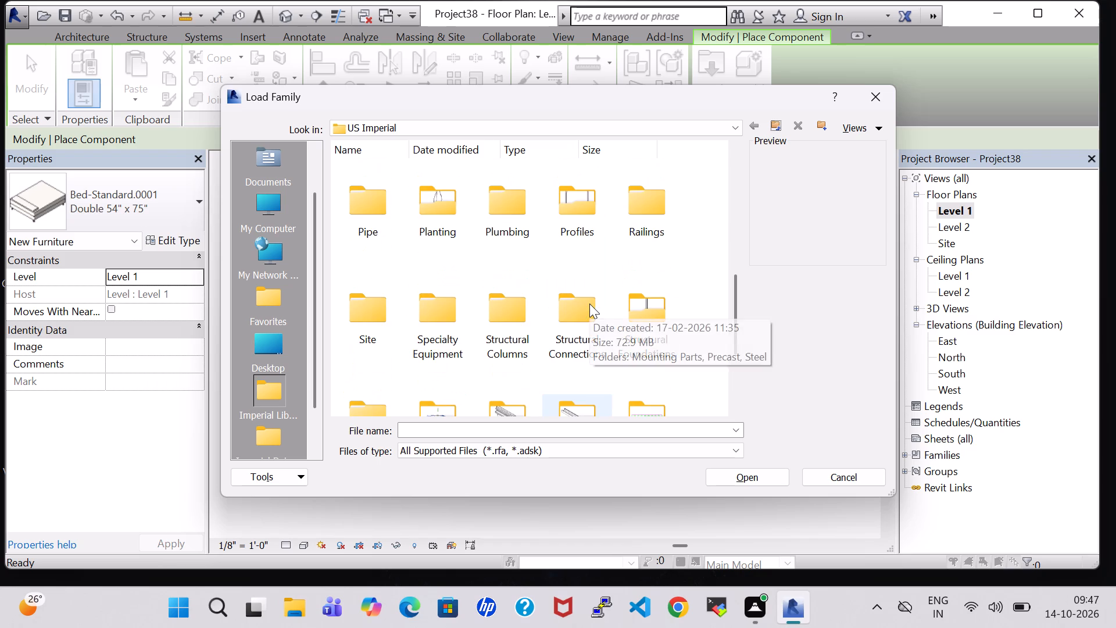
double_click(660, 222)
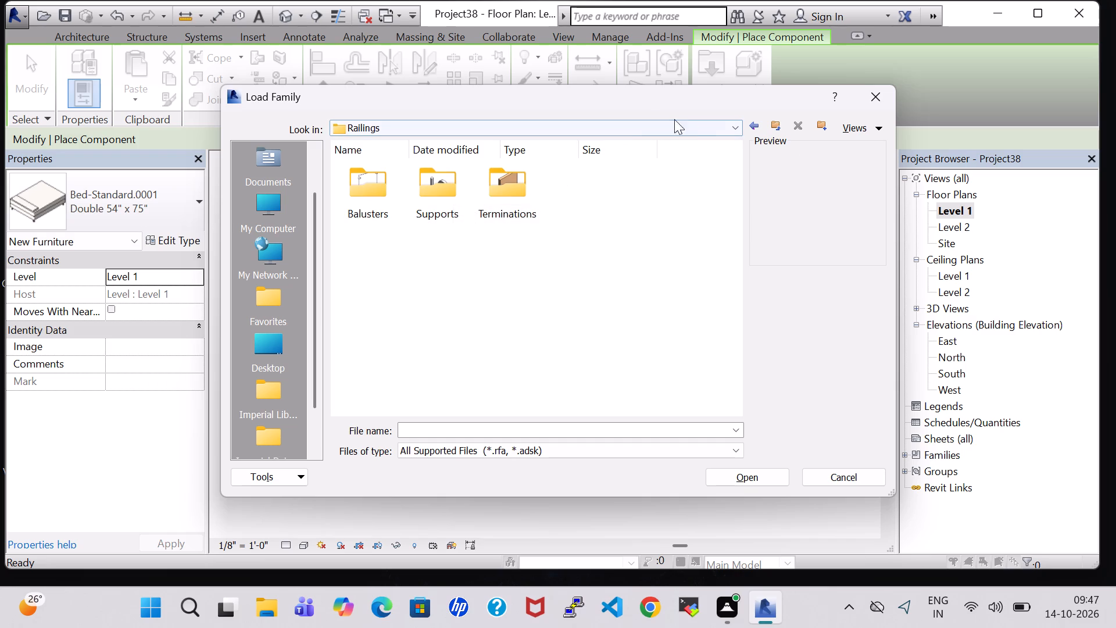
click(756, 123)
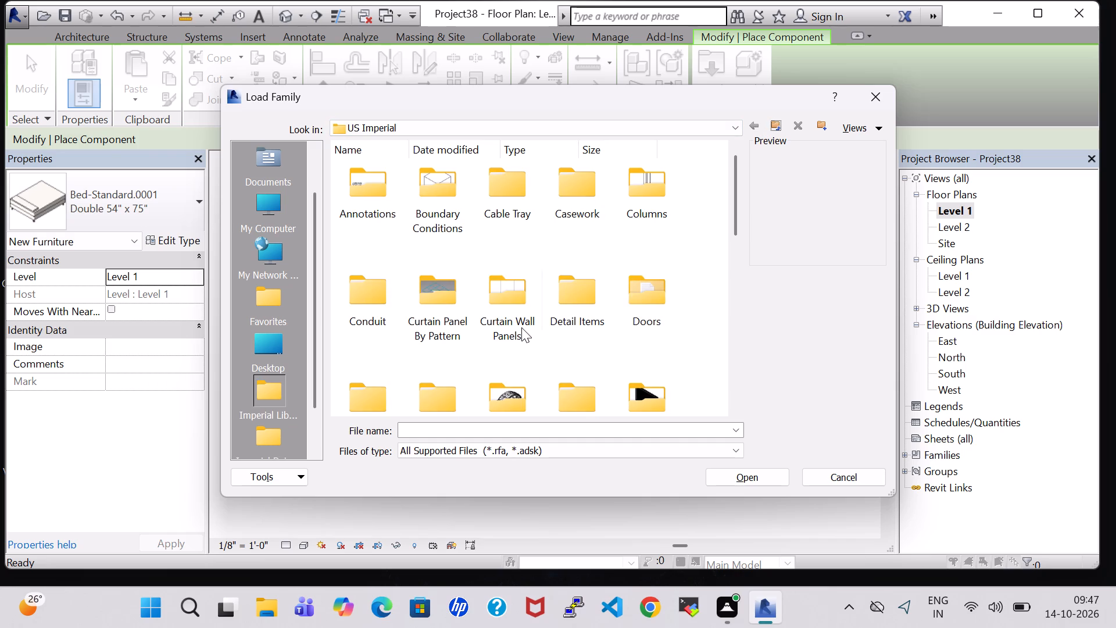
Browse the Site library's Parking and Accessories folders and the Boundary Conditions folder for a family to load.
scroll(521, 327, down, 2)
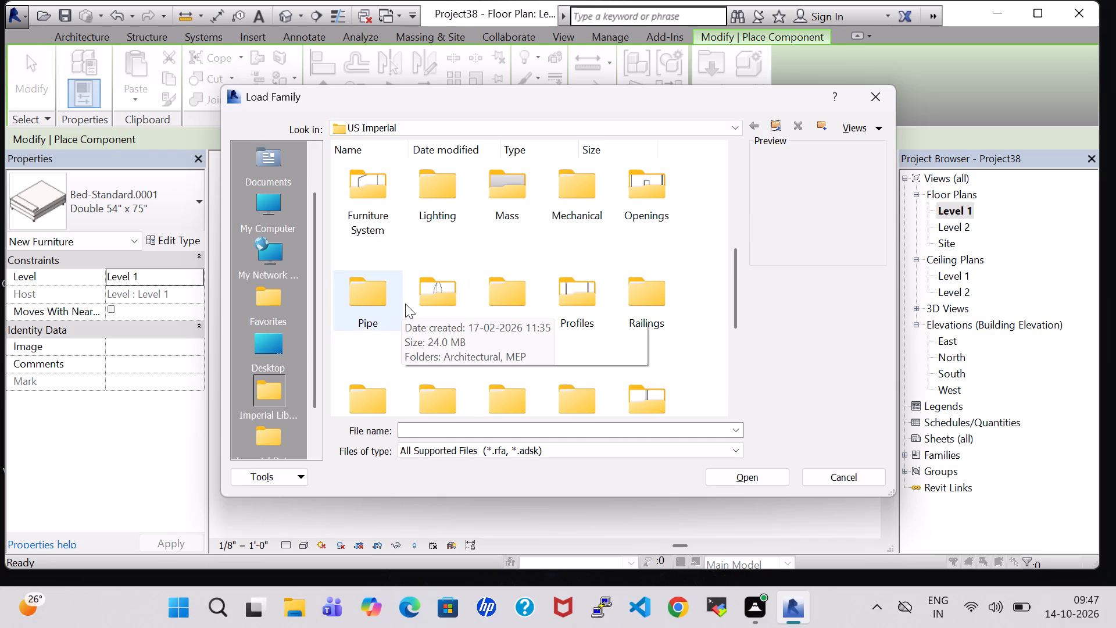
scroll(405, 304, up, 2)
scroll(405, 304, down, 1)
click(374, 353)
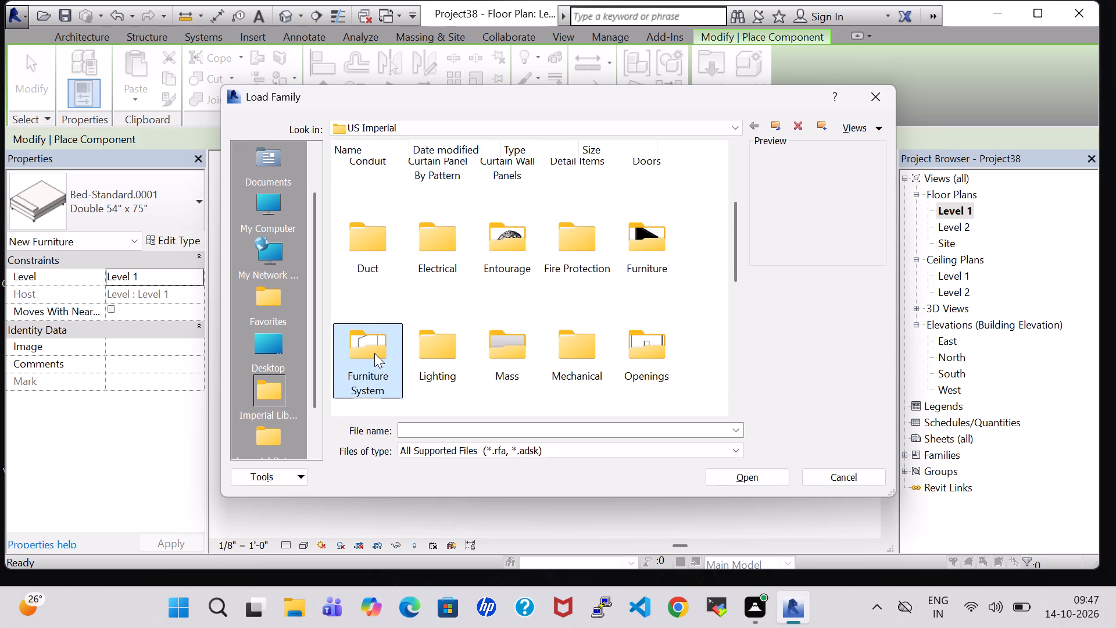
key(s)
double_click(375, 193)
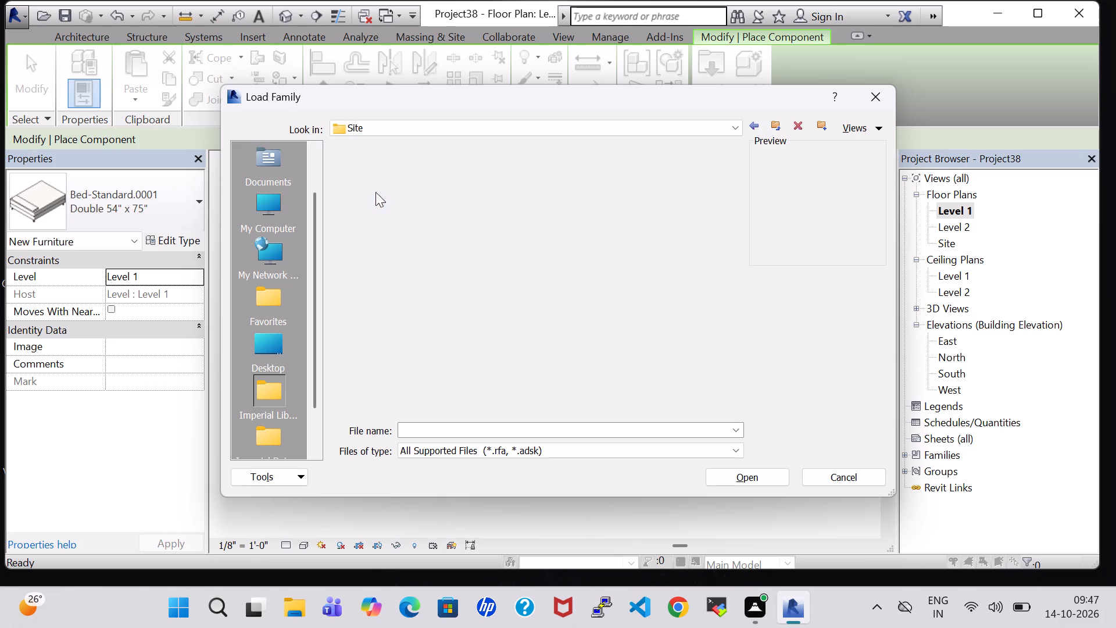
double_click(507, 199)
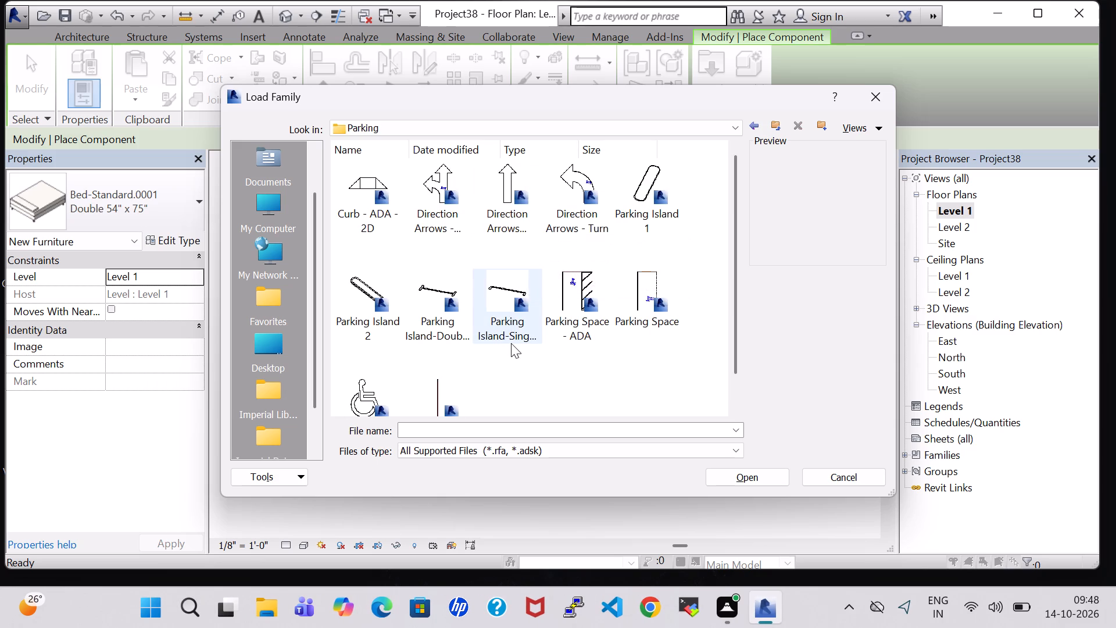
scroll(511, 342, down, 3)
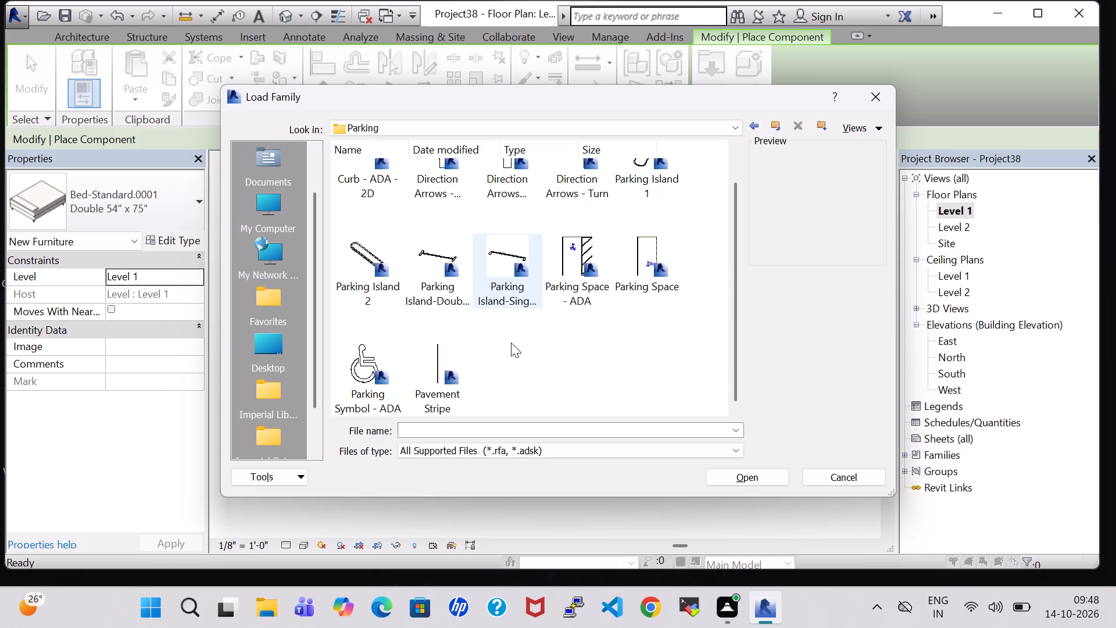
scroll(511, 342, up, 2)
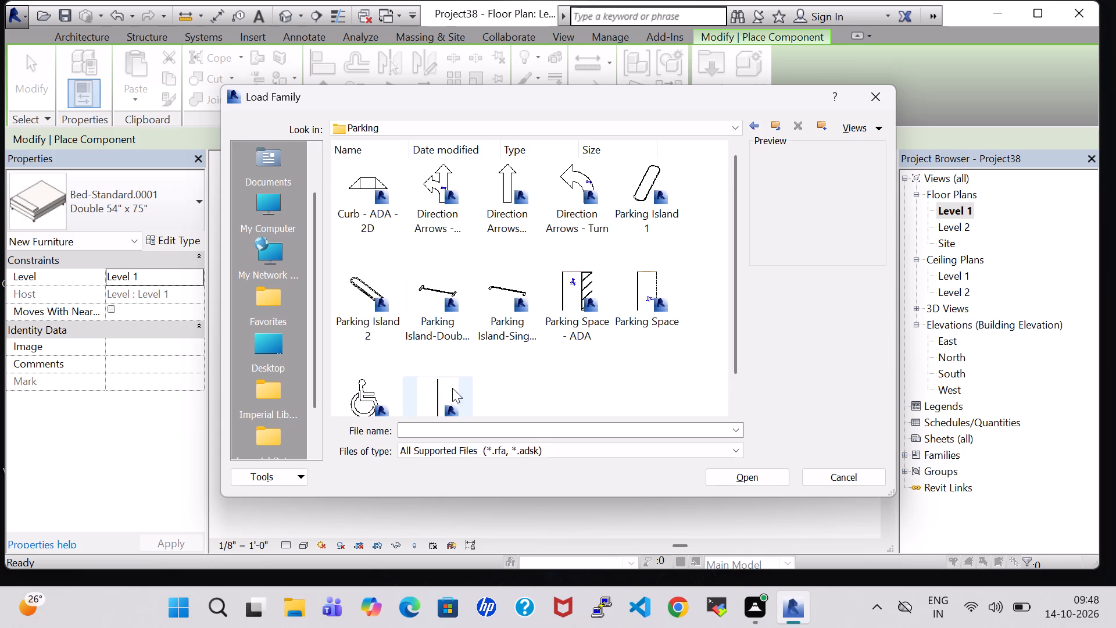
click(750, 127)
triple_click(350, 176)
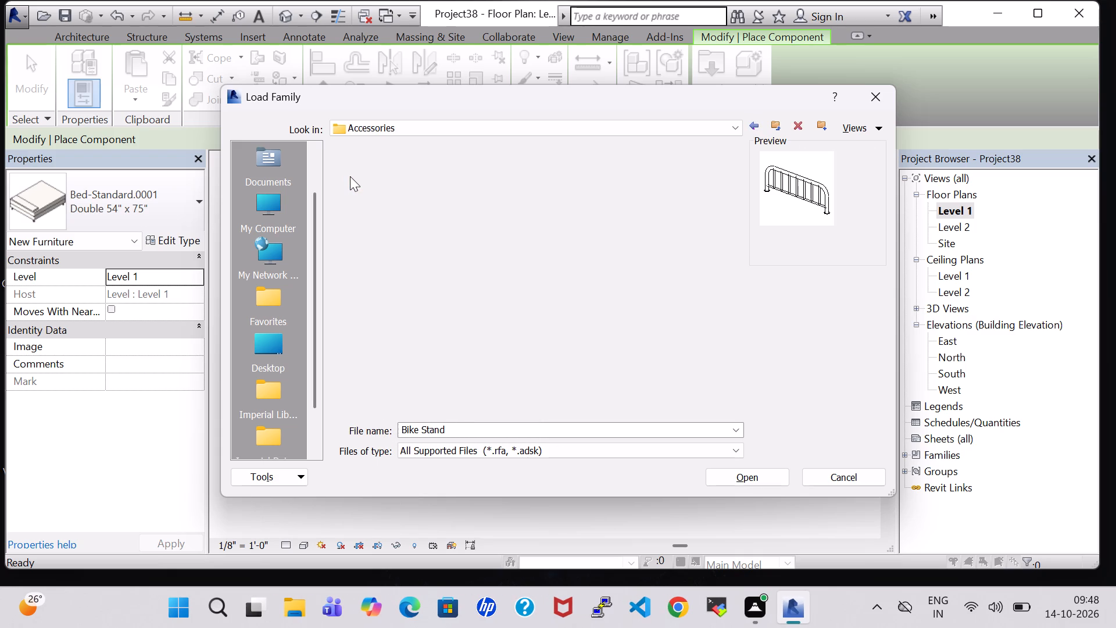
click(752, 126)
click(752, 126)
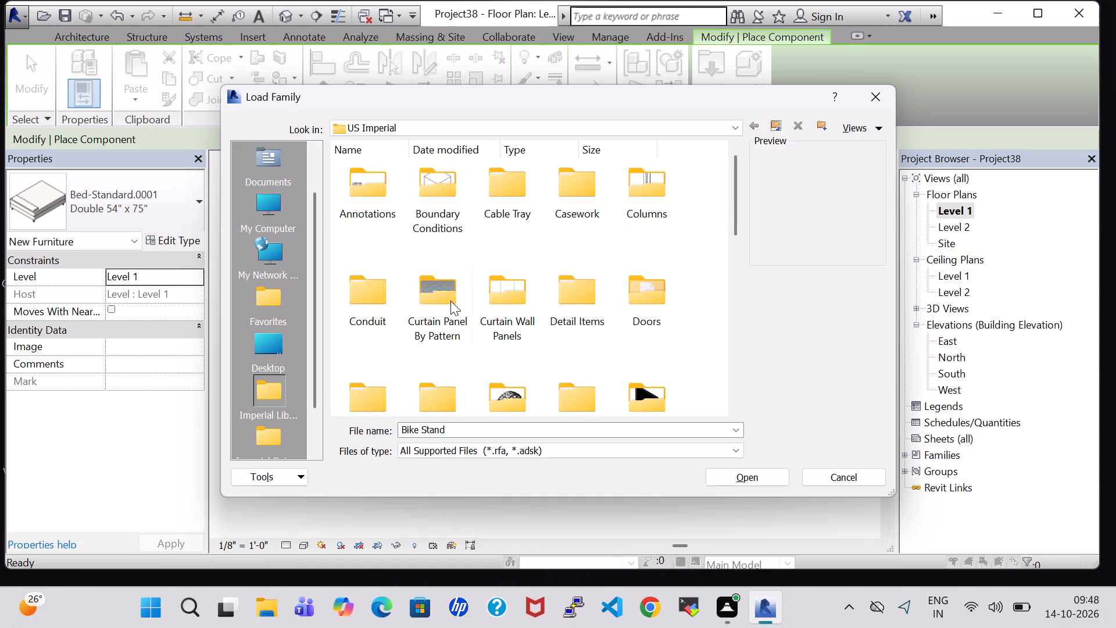
double_click(447, 199)
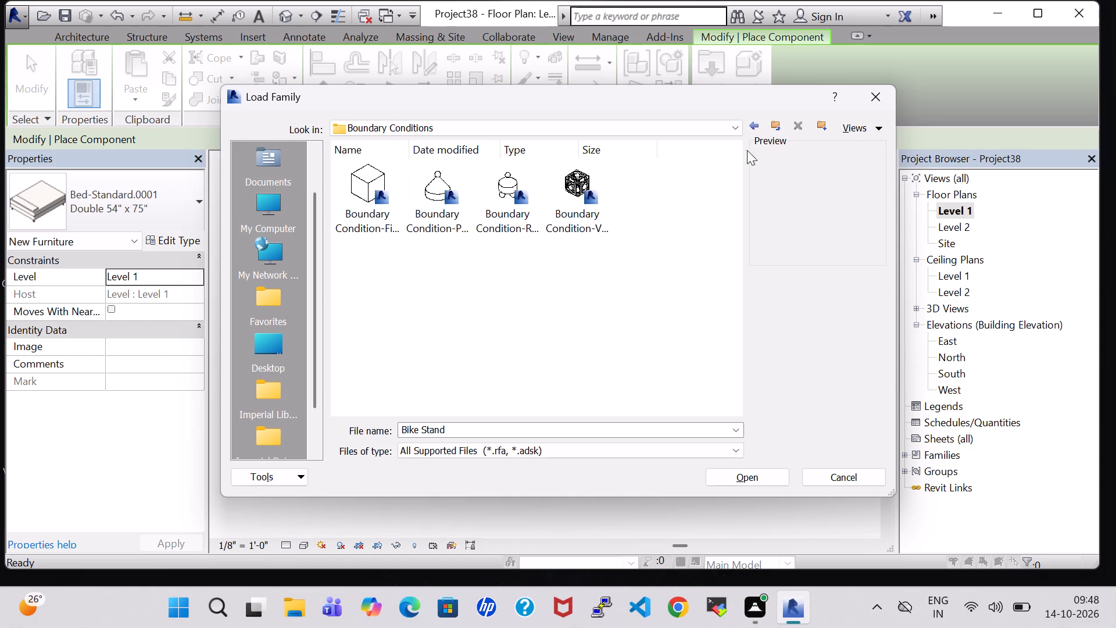
click(758, 120)
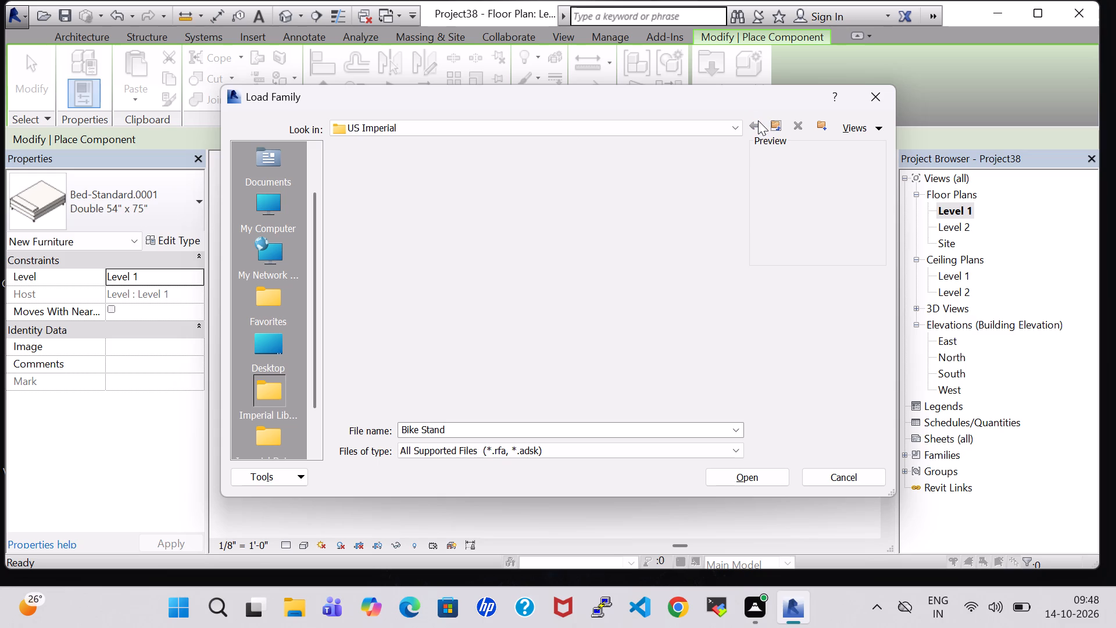
Load the RPC Beetle family from the Entourage folder and place one car in front of the house's east room, about 12' 0" from the front wall.
scroll(624, 323, down, 1)
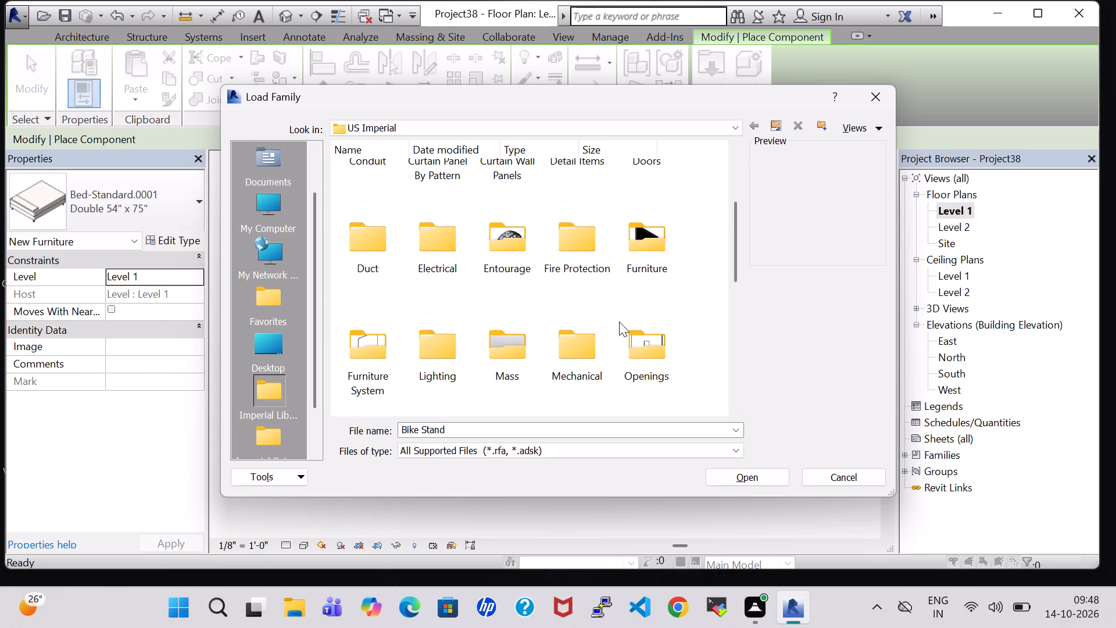
double_click(505, 233)
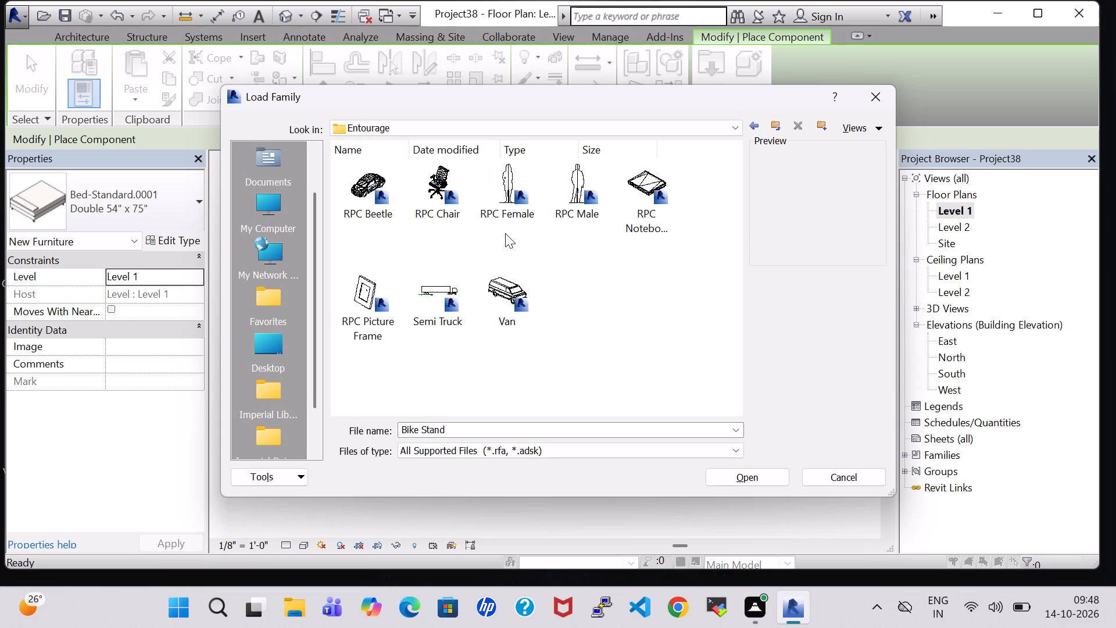
click(375, 180)
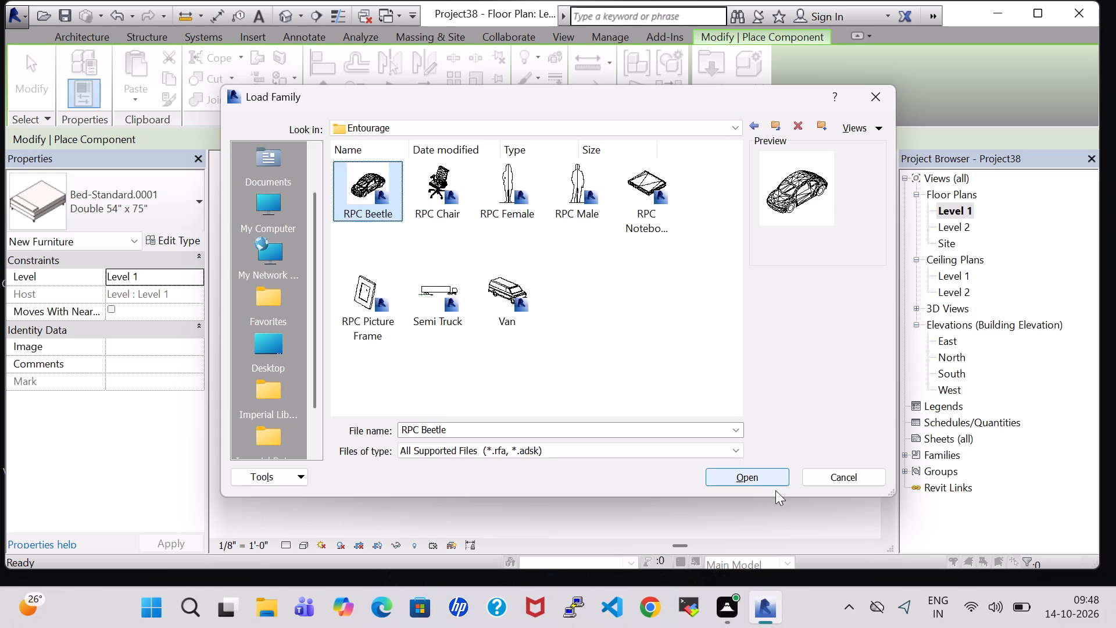
click(763, 468)
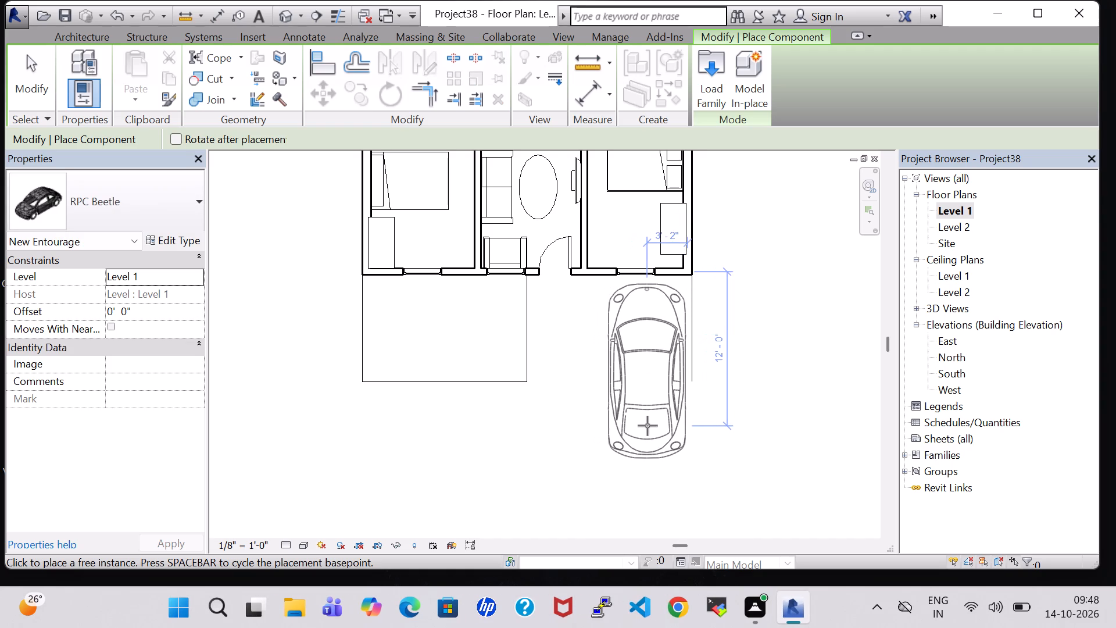
click(648, 426)
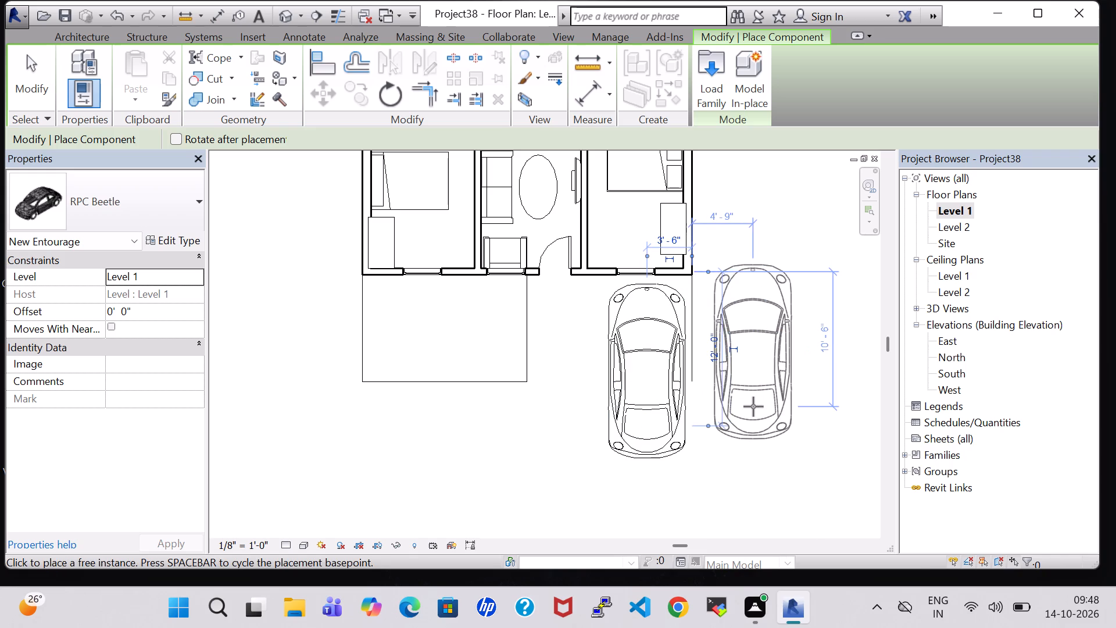
key(Escape)
key(Escape)
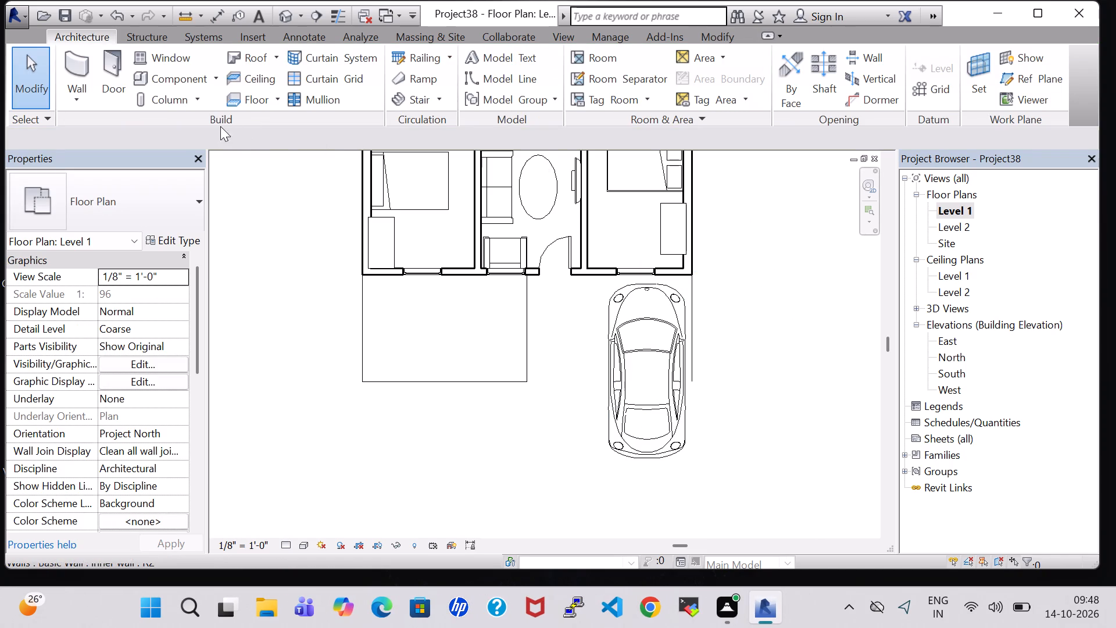
Place a 9' x 18' - 90 deg parking space around the car, rotated 180°, with its closed-end corner aligned to the east wall's extension.
click(399, 41)
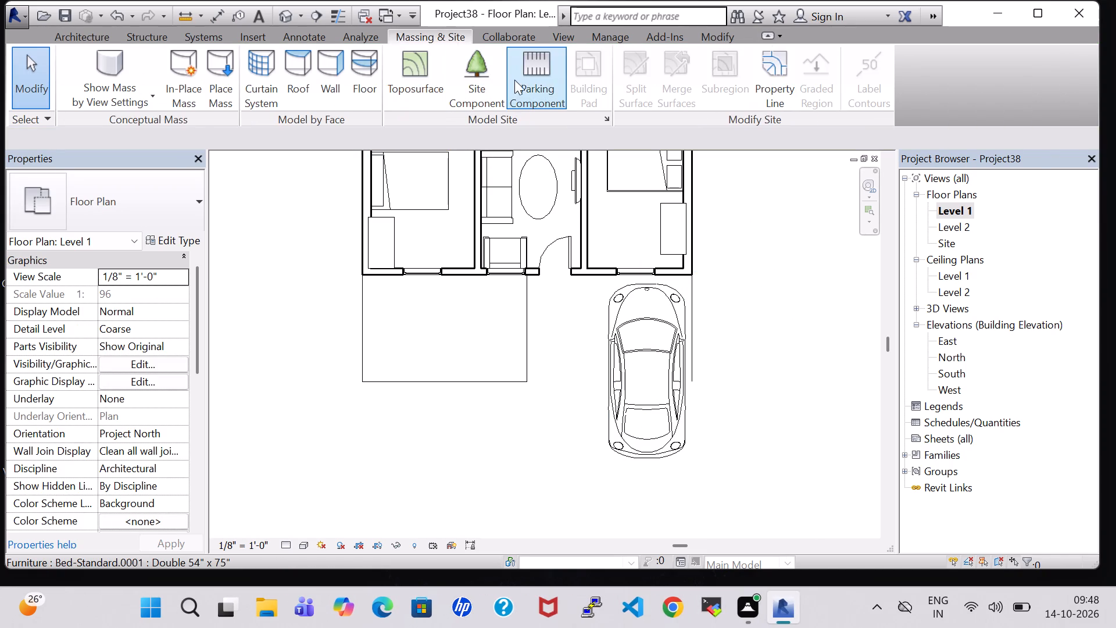
click(517, 80)
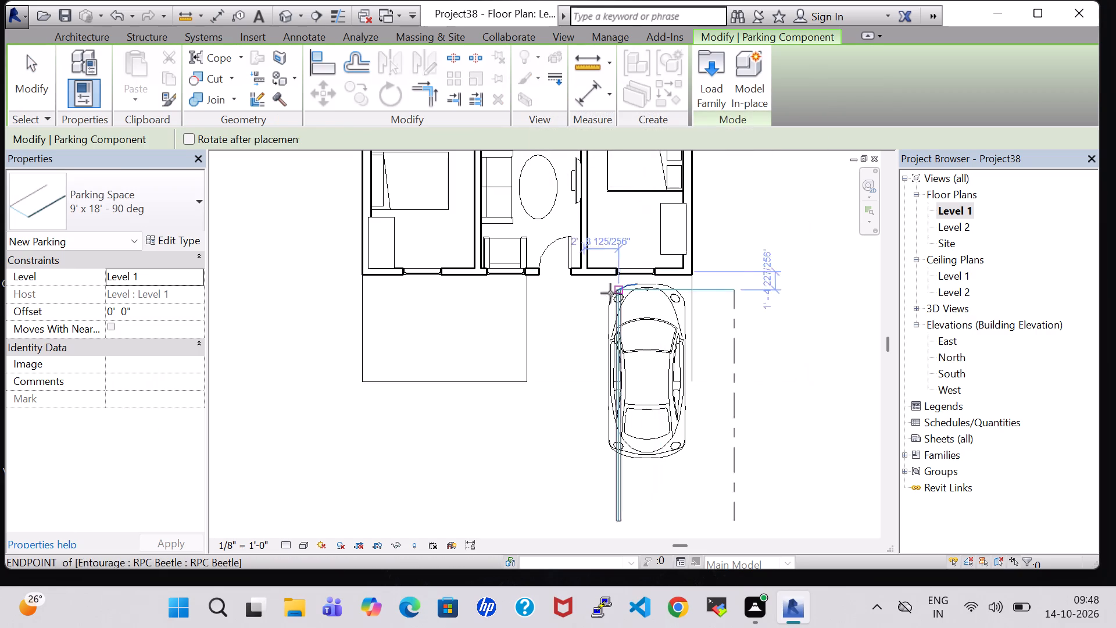
key(space)
key(space)
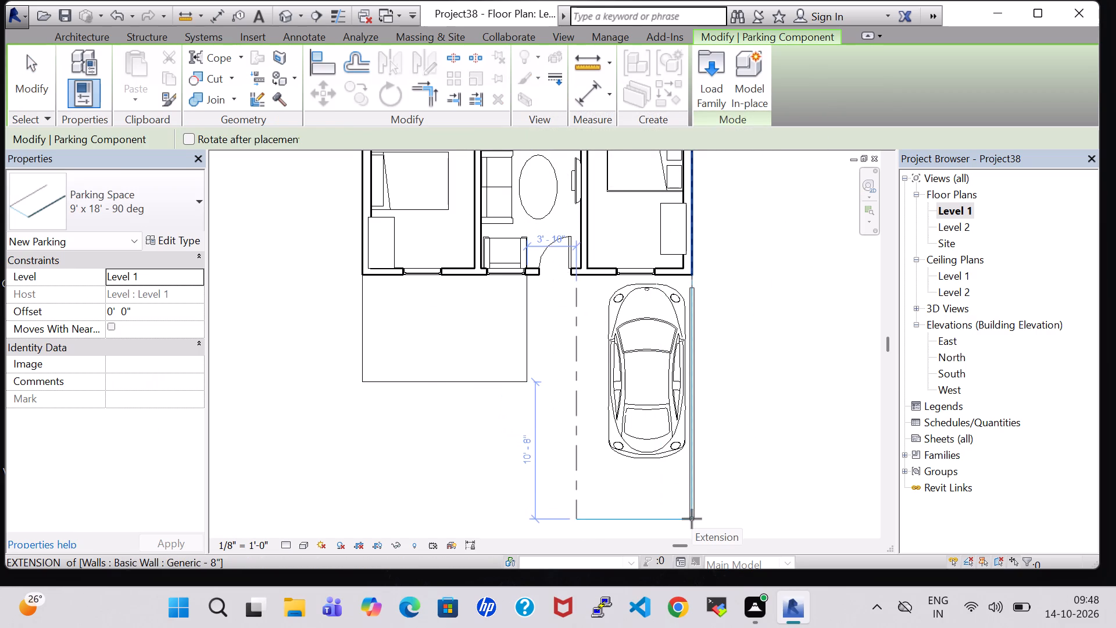
scroll(692, 519, up, 4)
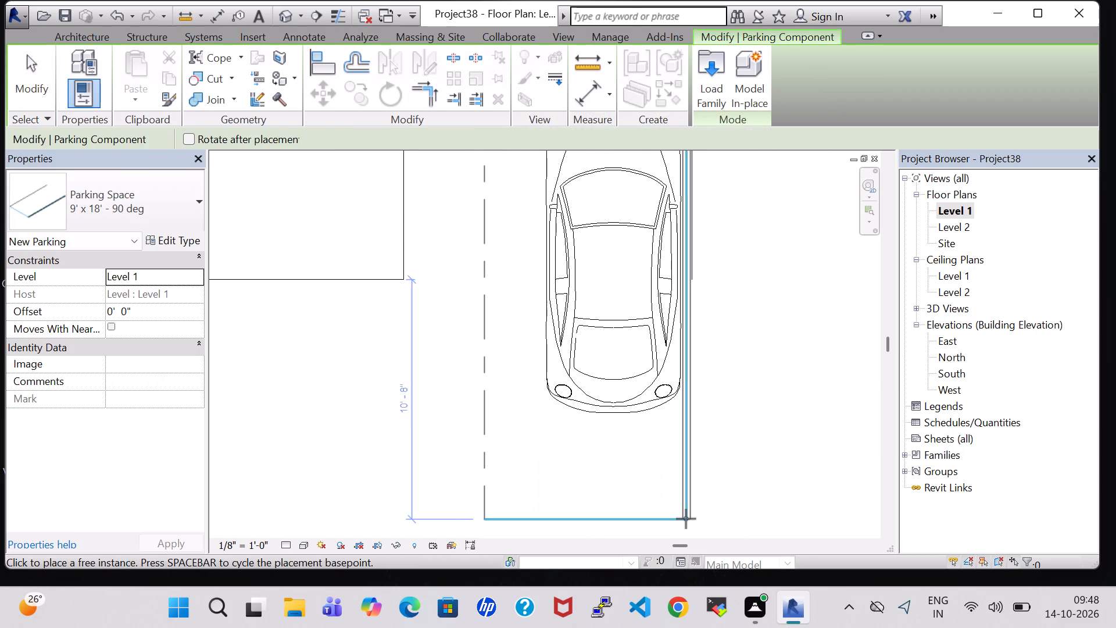
click(686, 519)
key(Escape)
key(Escape)
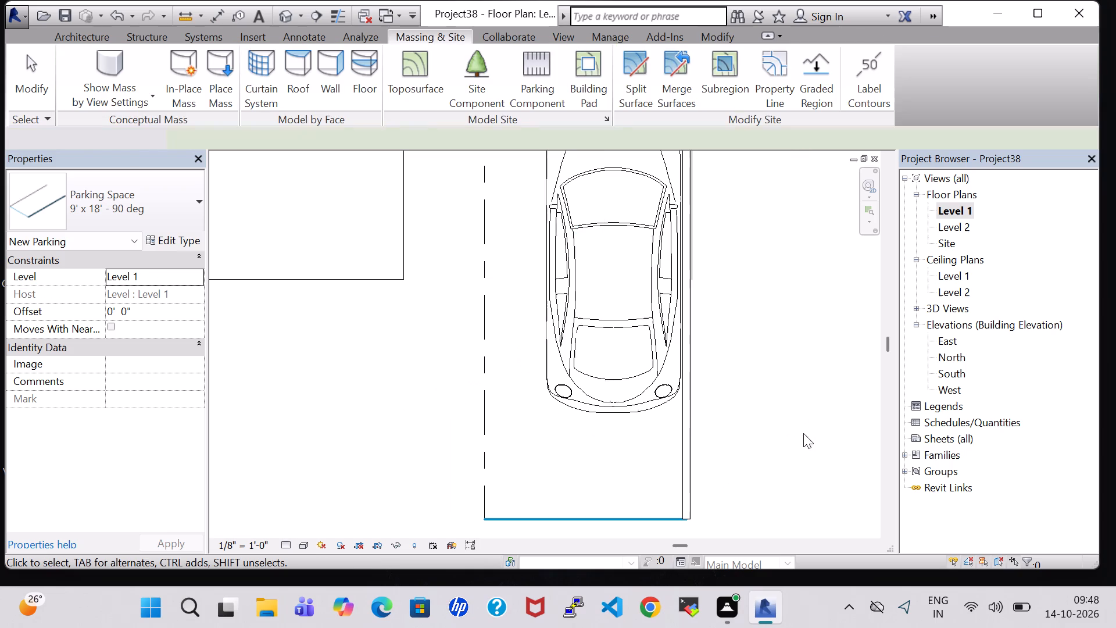
Nudge the car west and south inside the parking space, to 4' 0" from the east wall line and 12' 6" from the front wall.
click(650, 368)
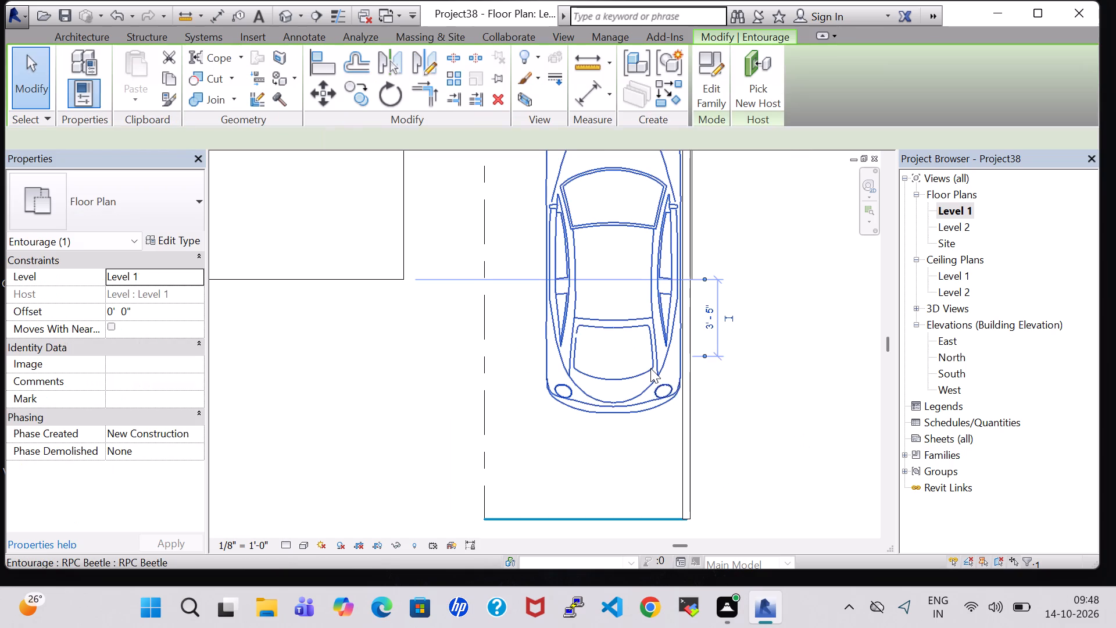
key(Left)
key(Left)
key(Left)
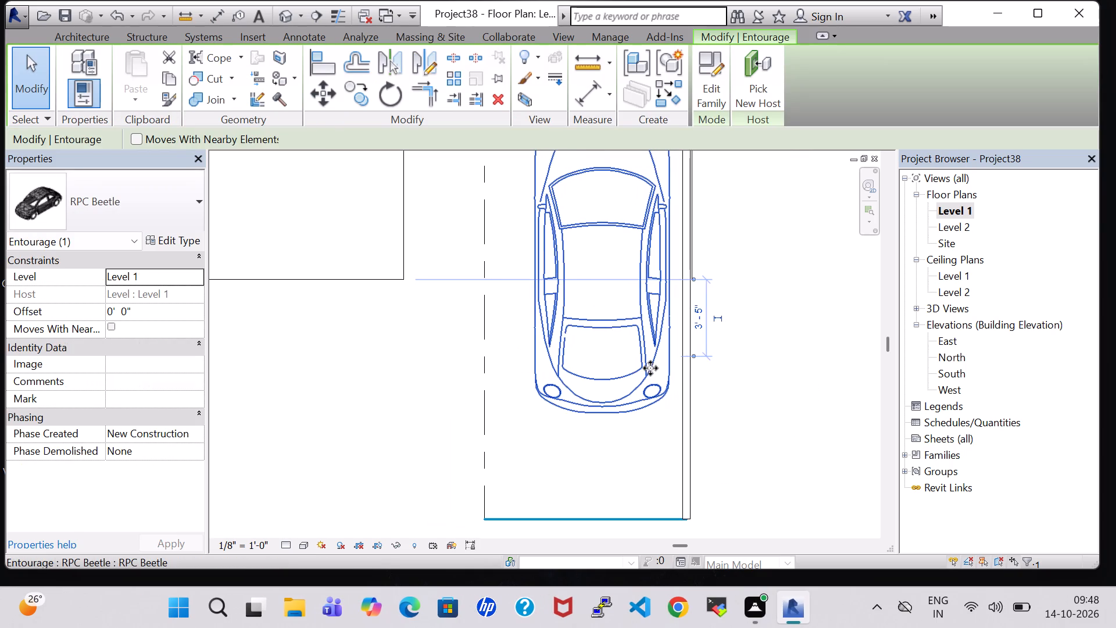
key(Down)
key(Down)
key(Down)
click(777, 344)
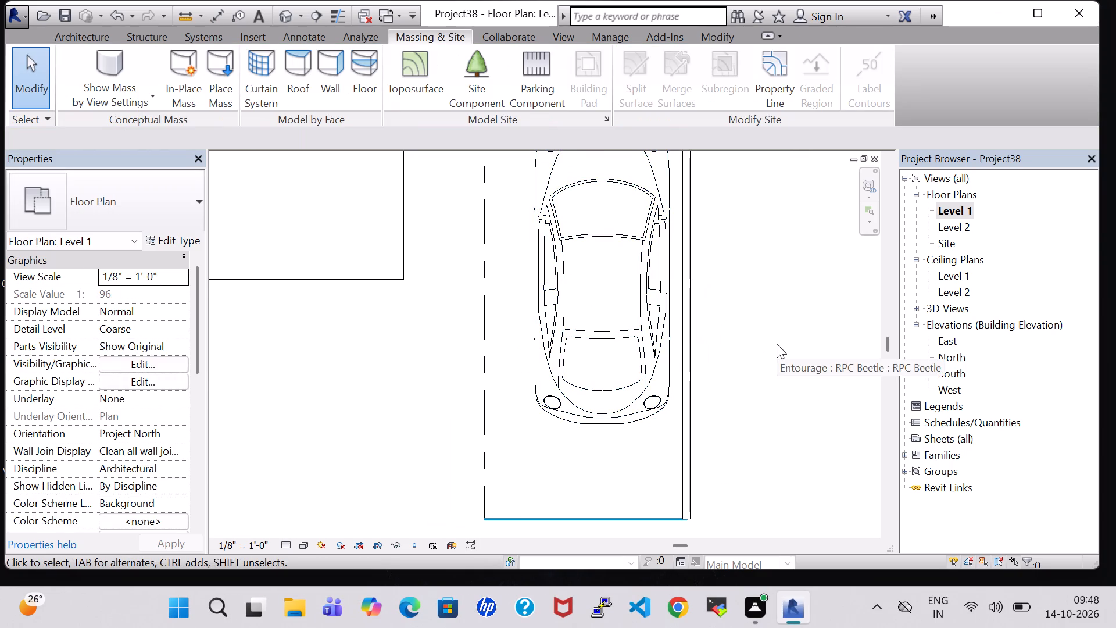
Nudge the car further west and south to centre it in the parking space, at 4' 9" from the east side and 13' 0" from the front wall.
scroll(777, 344, down, 4)
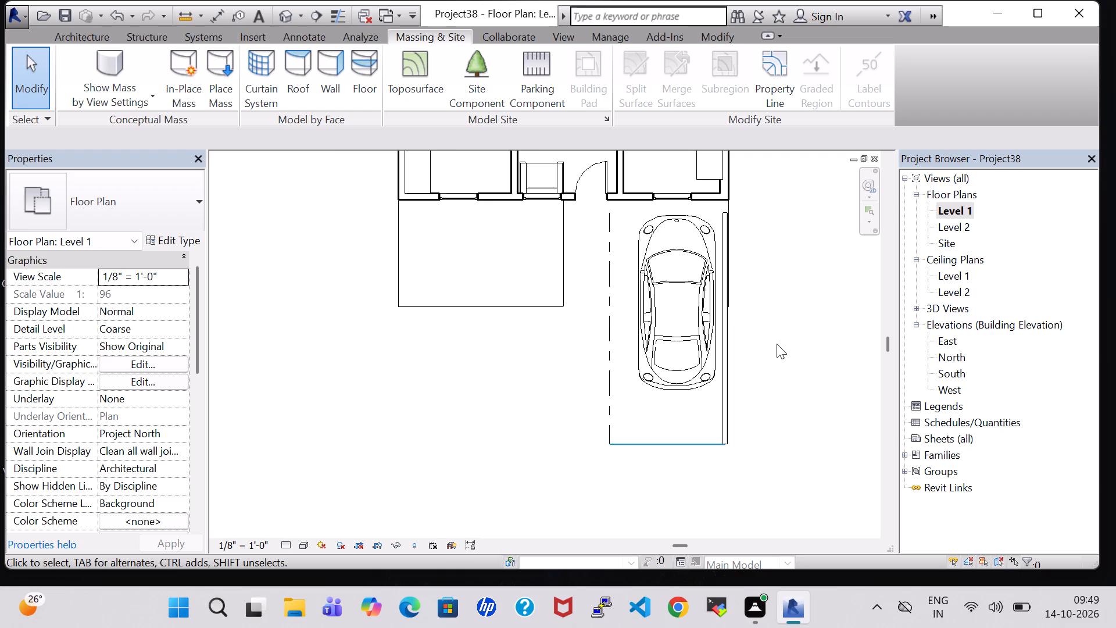
click(697, 304)
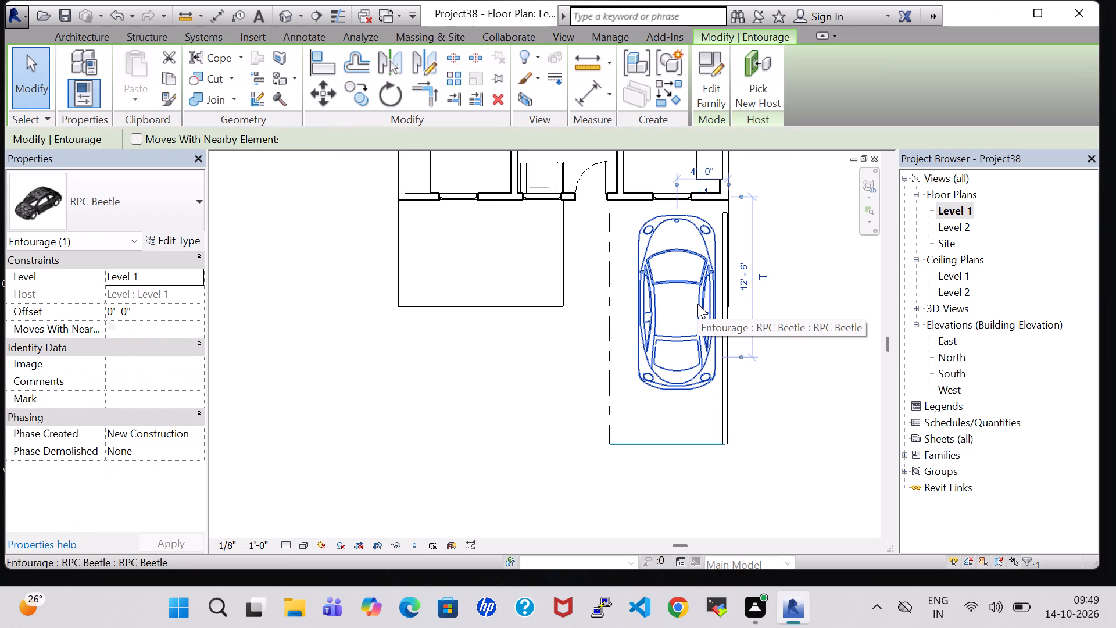
key(Left)
key(Left)
key(Left)
key(Down)
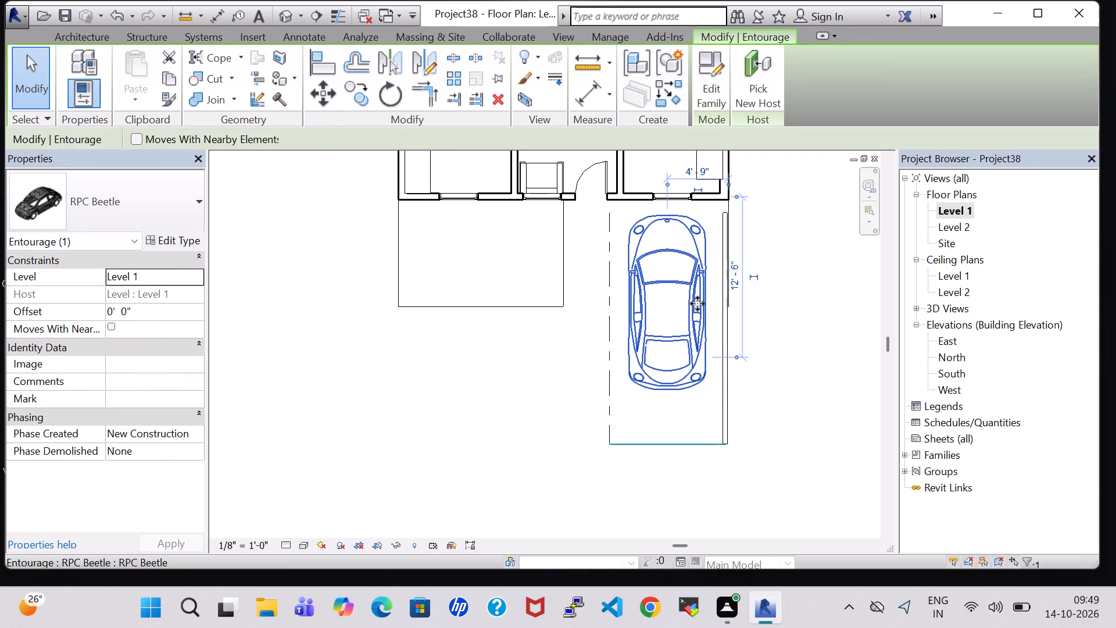
key(Down)
key(Left)
key(Right)
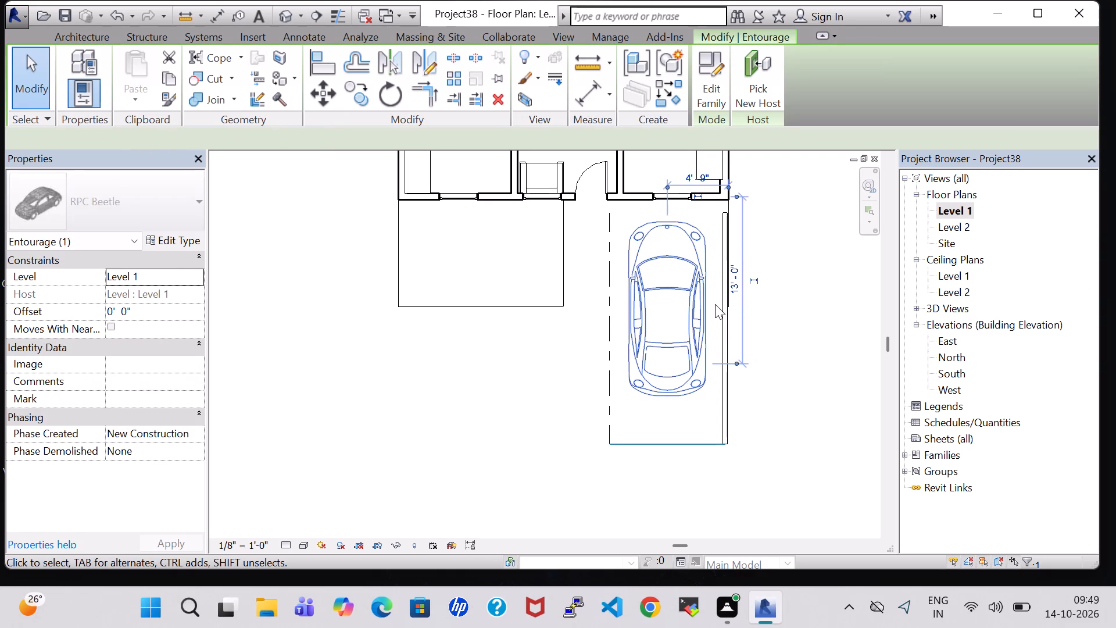
click(842, 326)
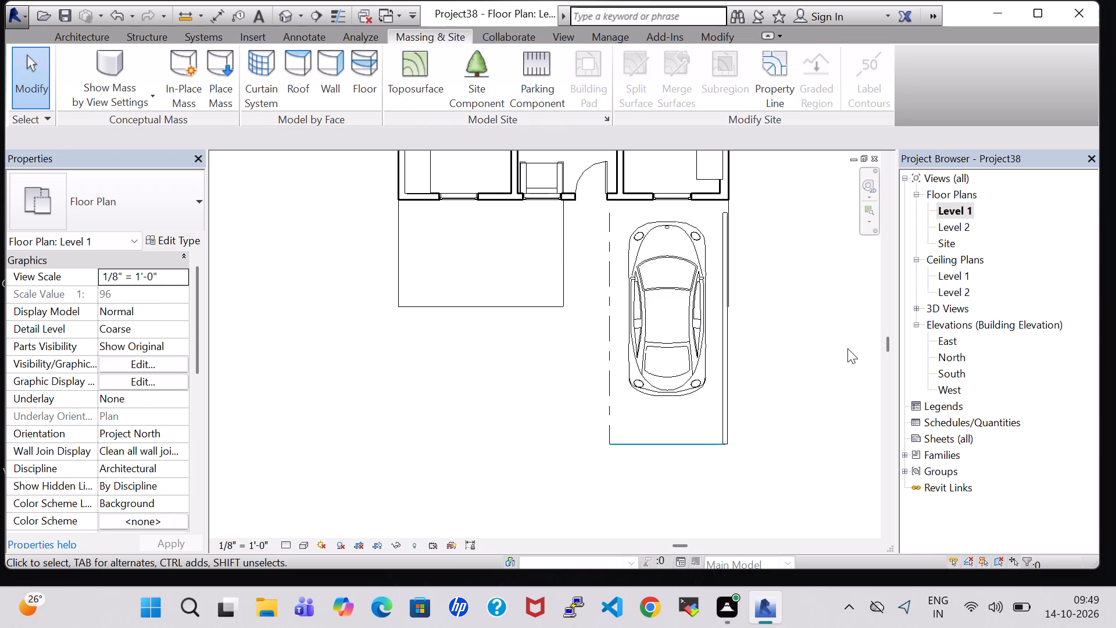
click(835, 349)
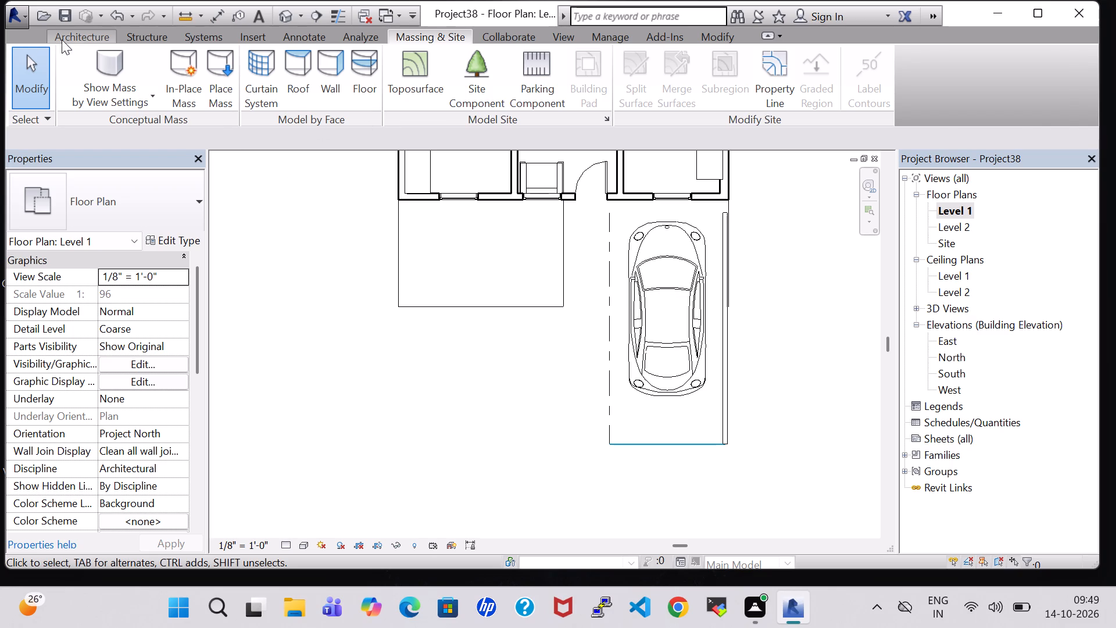
Load the Door-Exterior-Double family from the Commercial folder under Doors, with the 72" x 80" type.
click(88, 30)
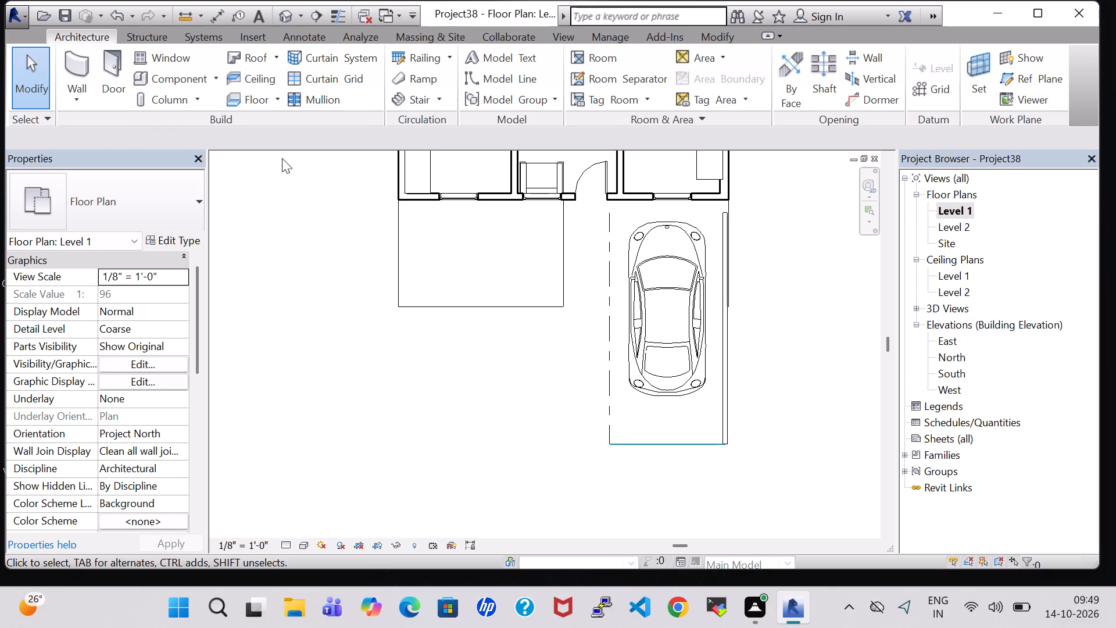
click(112, 72)
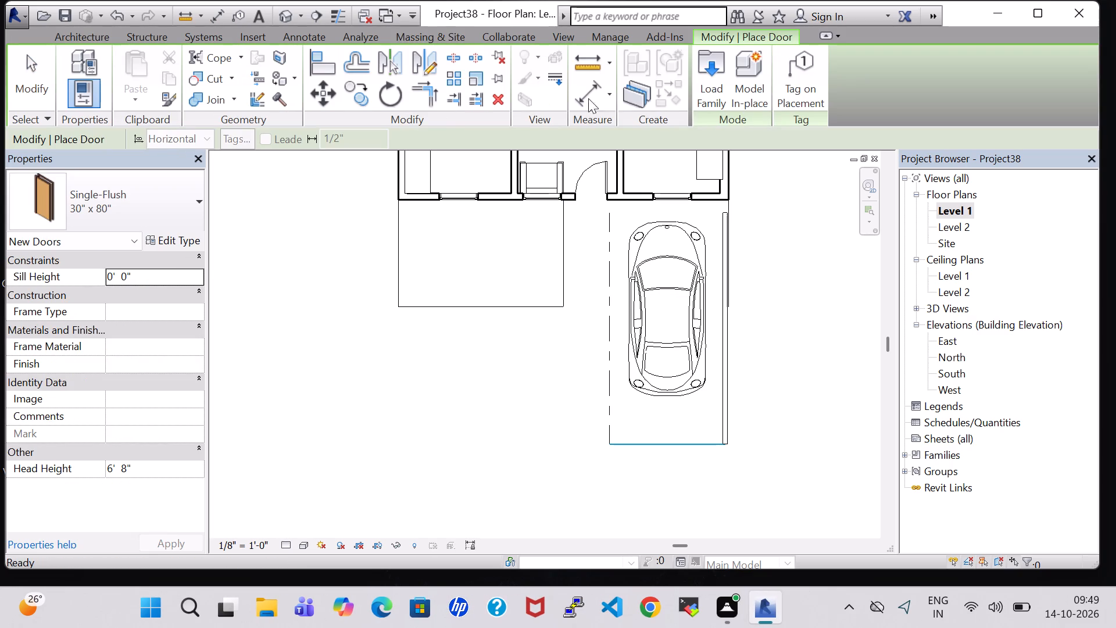
click(710, 92)
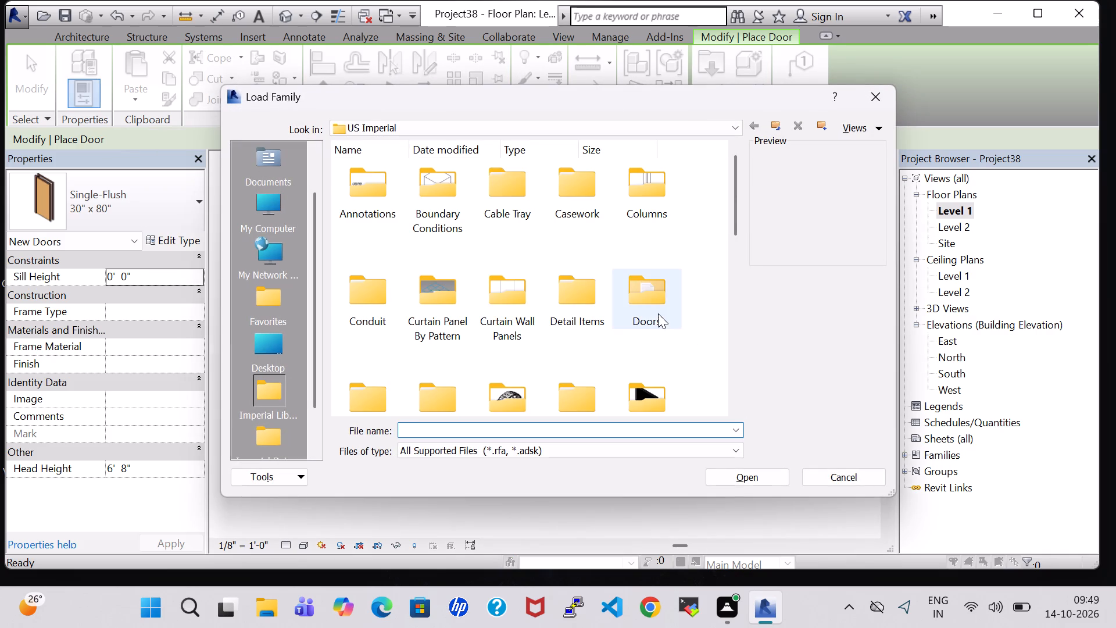
double_click(658, 313)
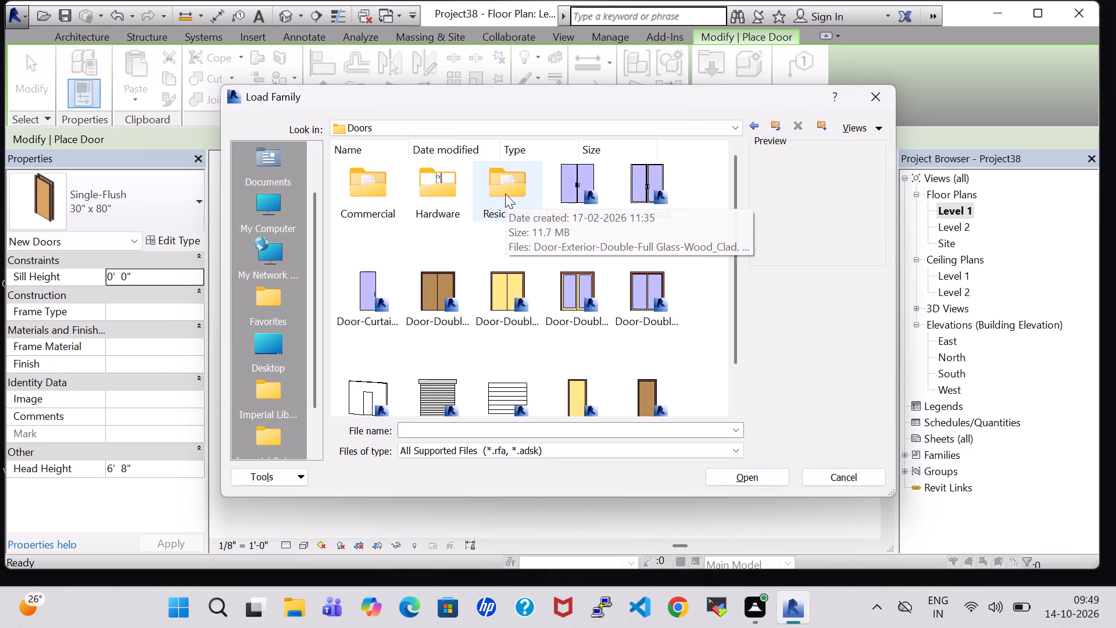
double_click(387, 182)
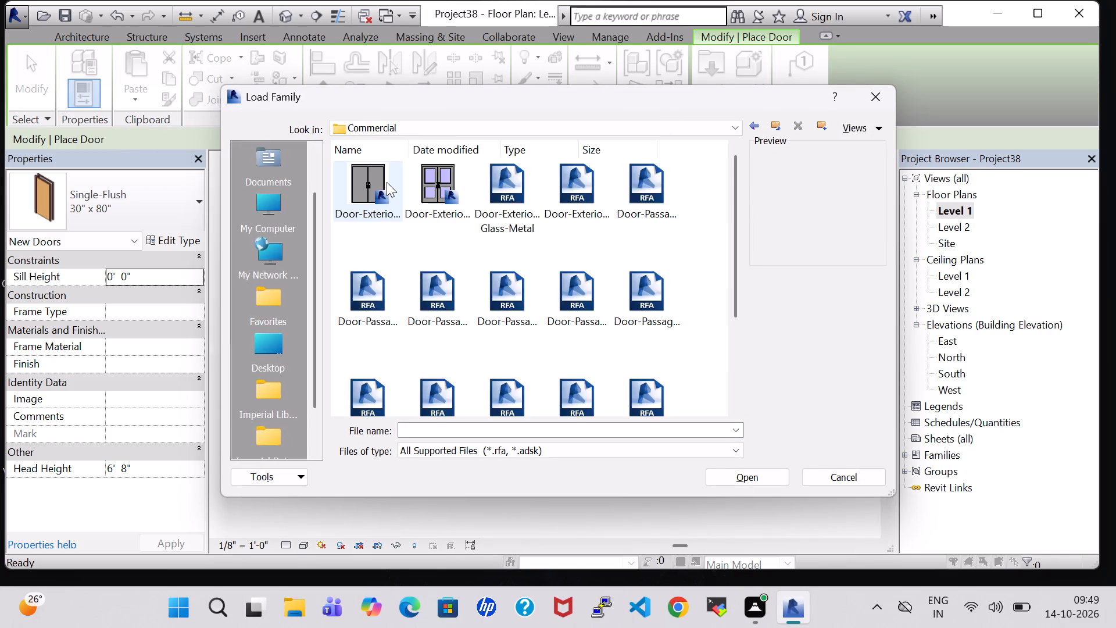
click(387, 182)
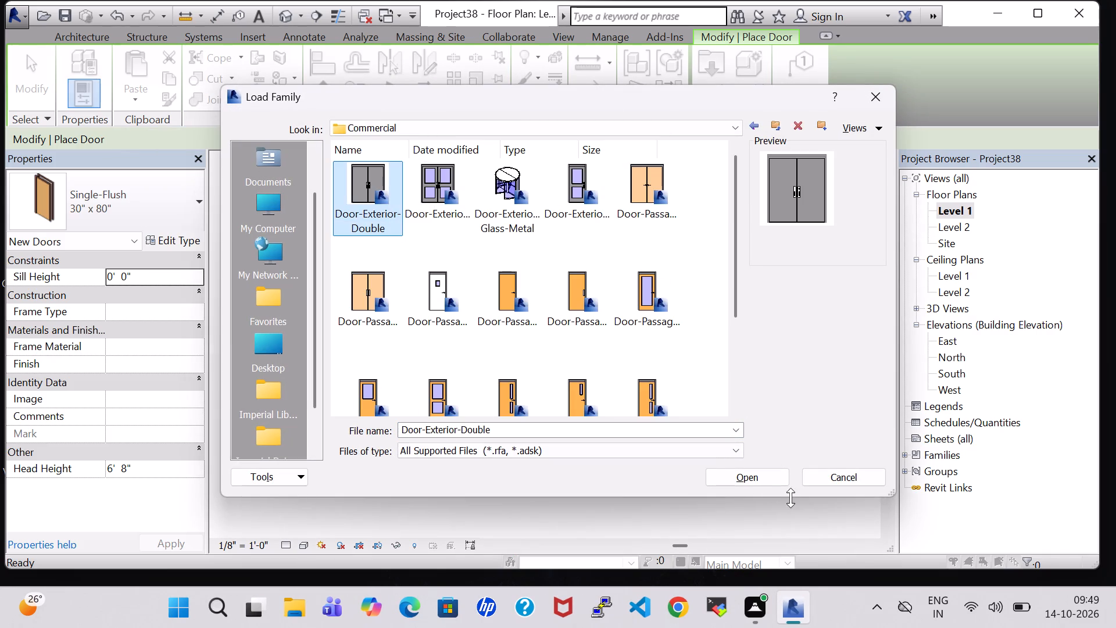
click(750, 479)
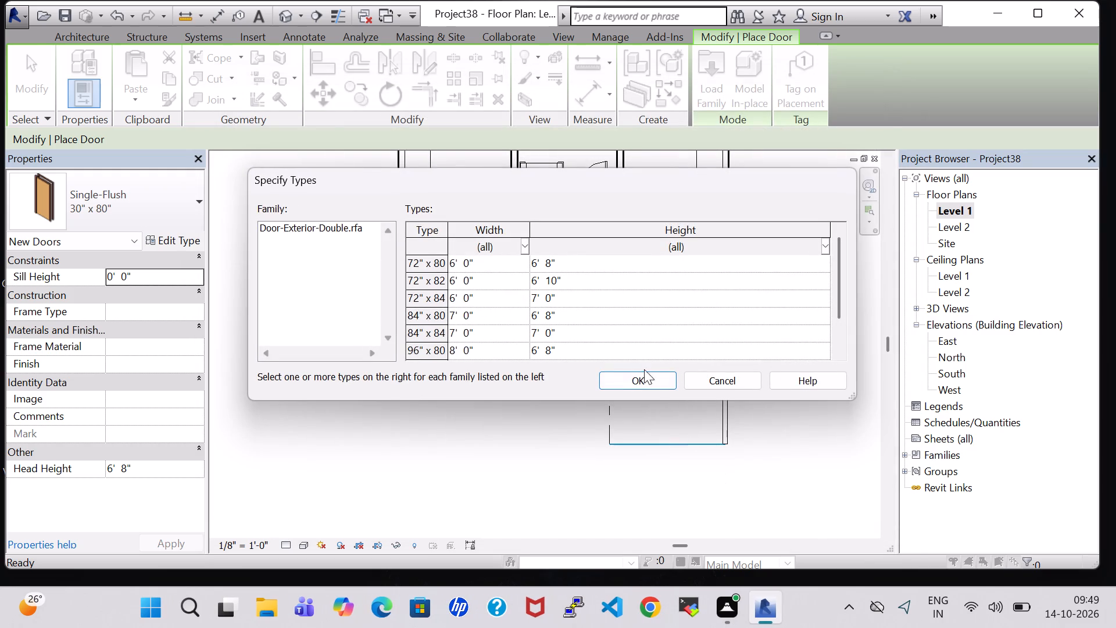
click(613, 273)
click(615, 258)
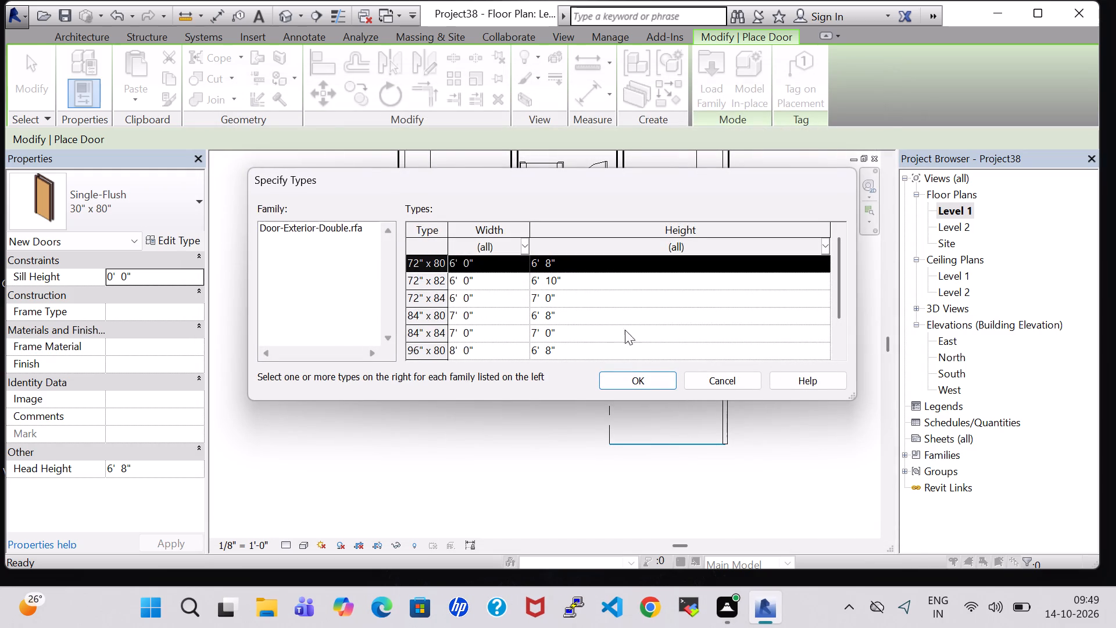
click(644, 381)
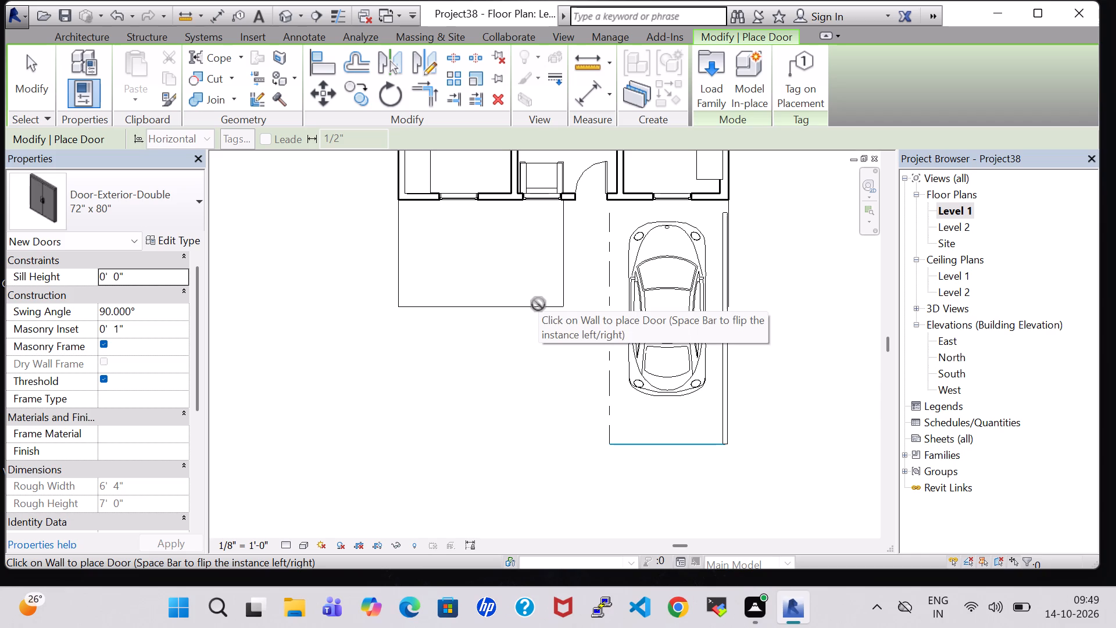
scroll(538, 304, up, 1)
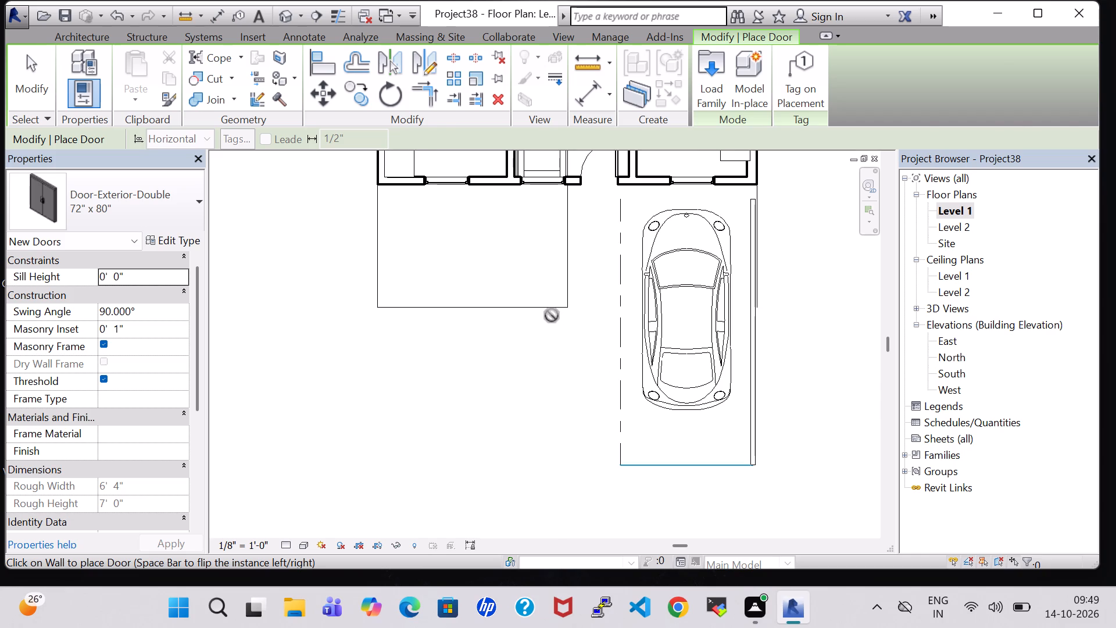
key(Escape)
key(Escape)
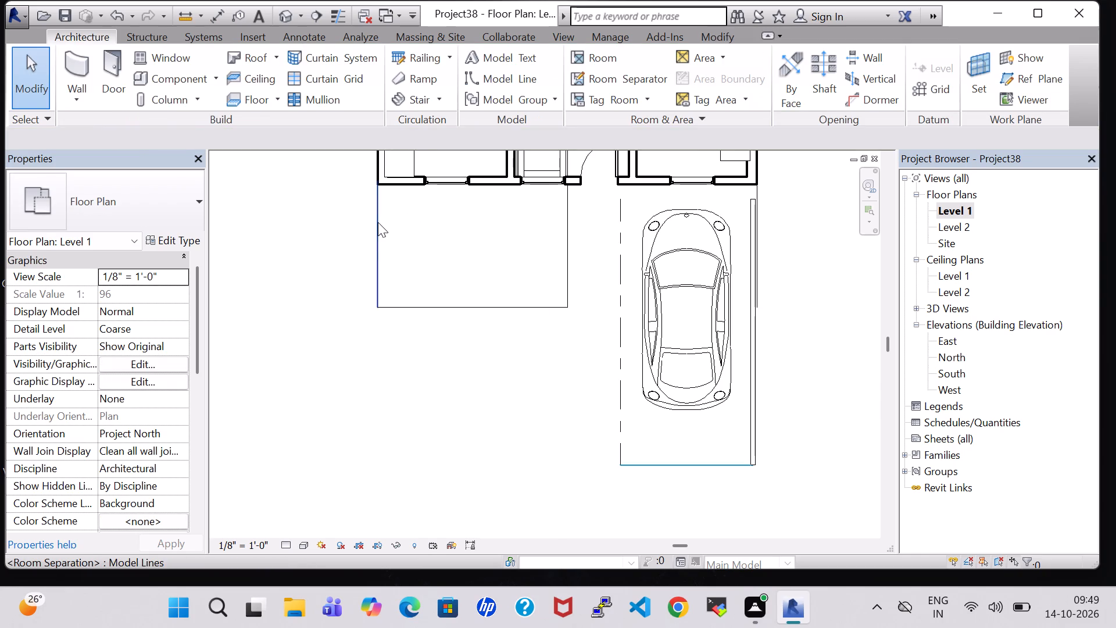
Delete the three room separation lines outlining the area in front of the west room.
click(378, 222)
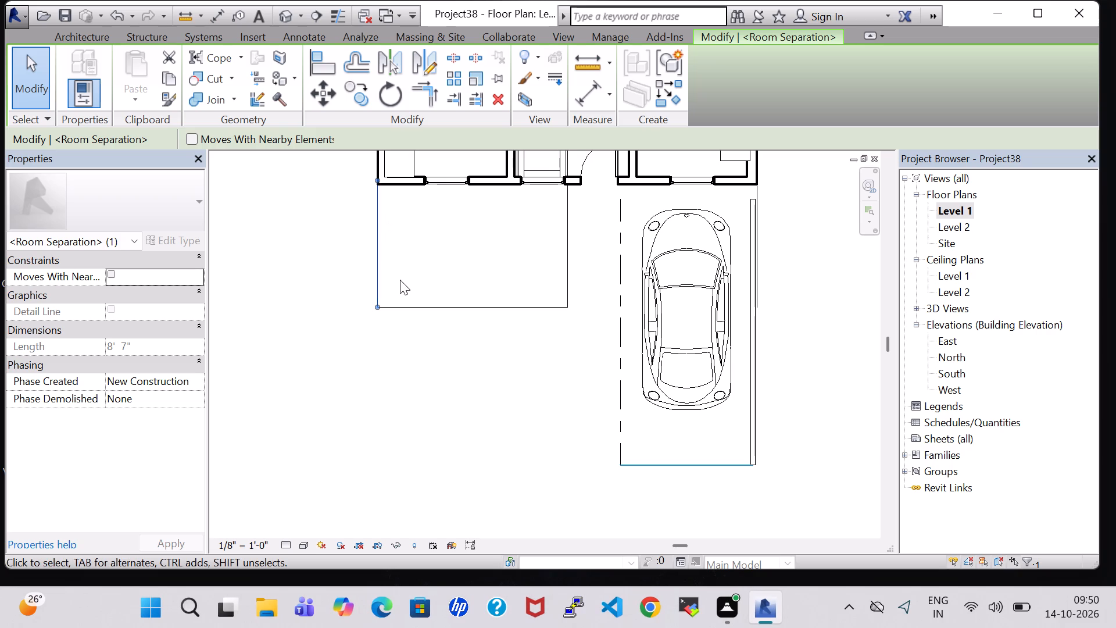
key(Delete)
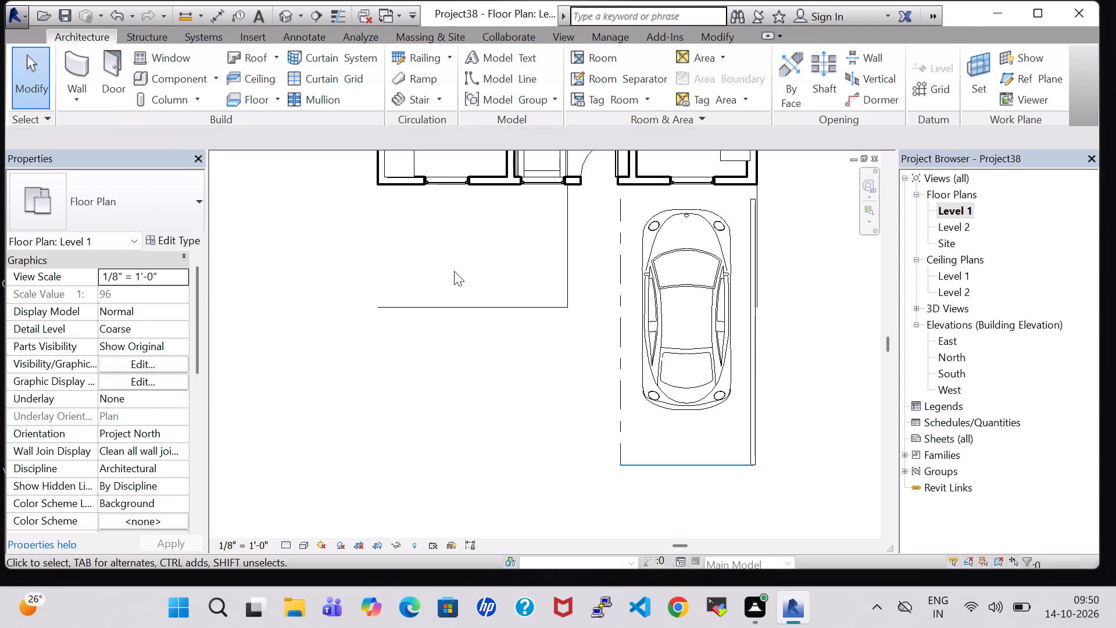
click(564, 268)
key(Delete)
click(548, 305)
key(Delete)
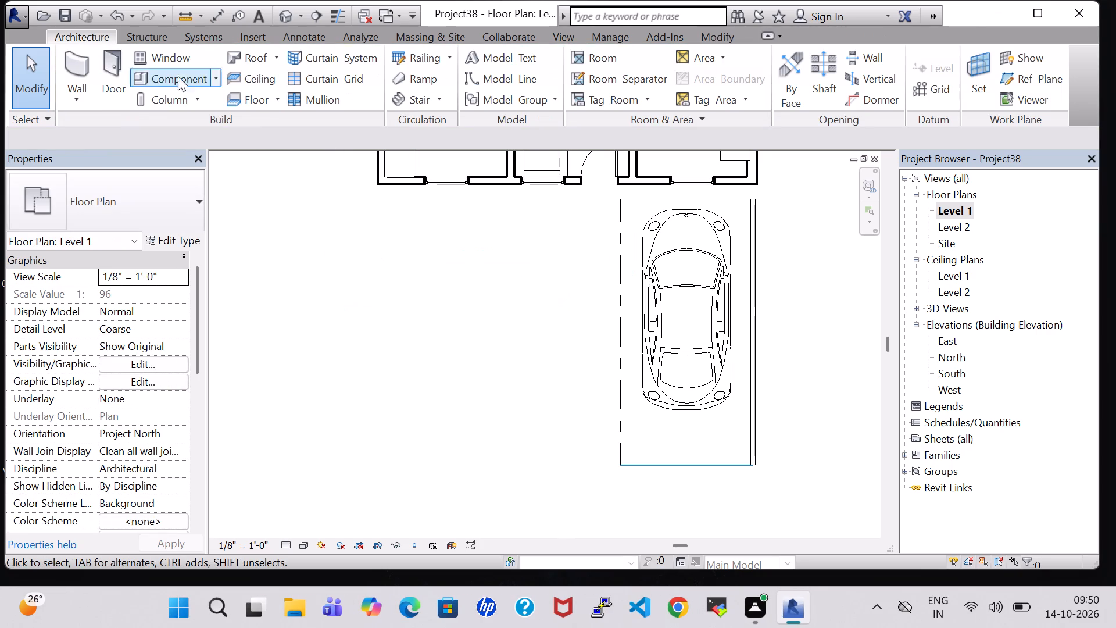
Draw a 10' 0" high Generic - 8" wall from the house's southwest corner to about 7' 4" south of the front wall.
click(77, 63)
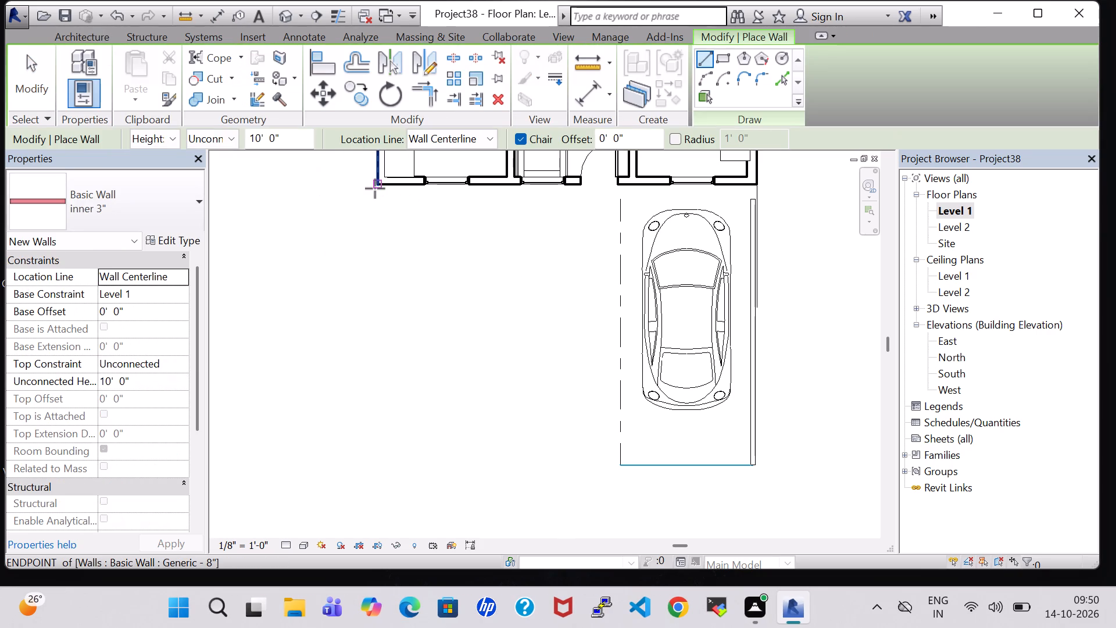
click(162, 207)
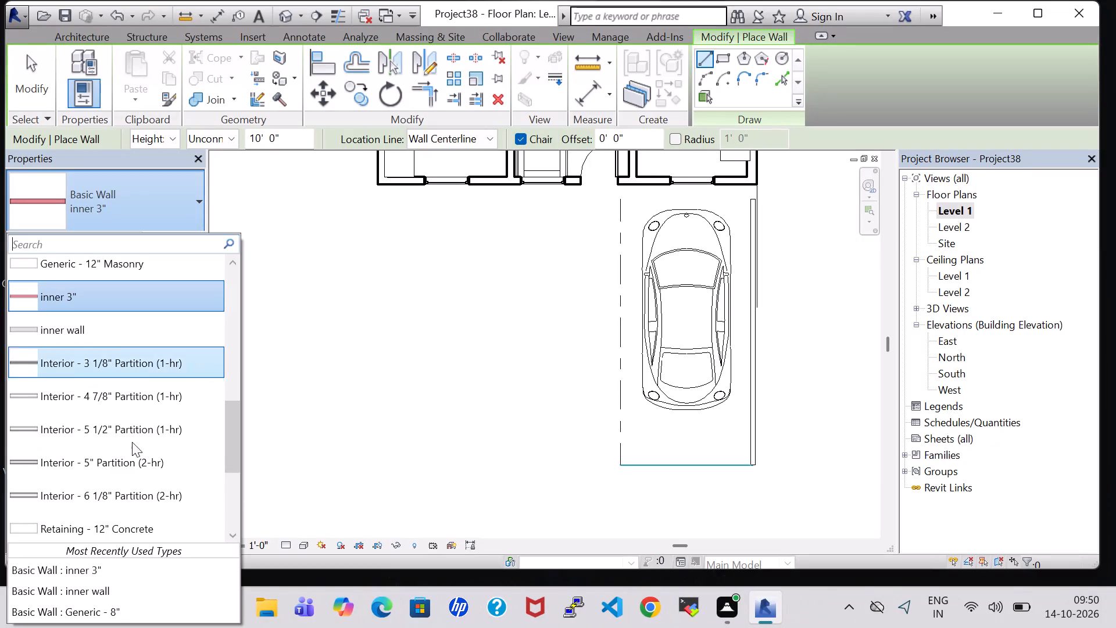
click(127, 609)
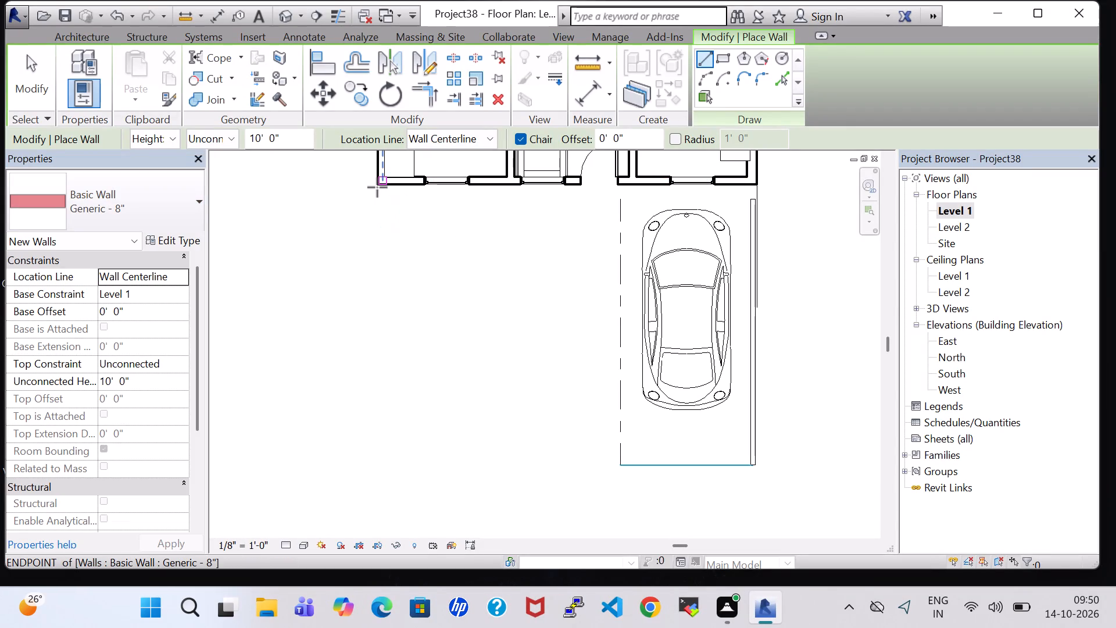
scroll(376, 187, up, 3)
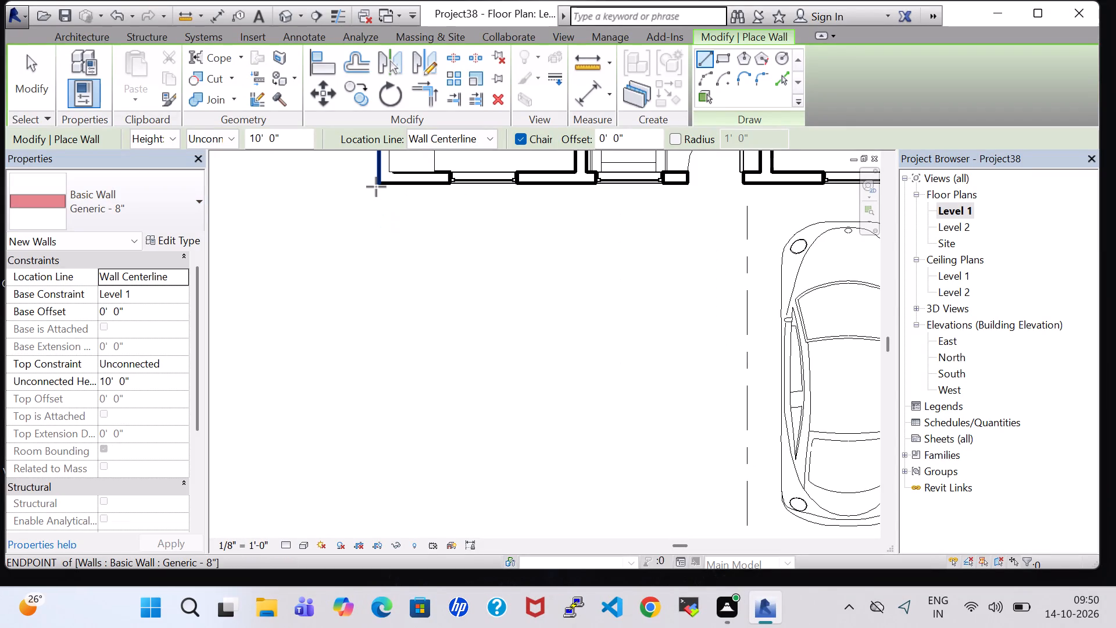
click(383, 187)
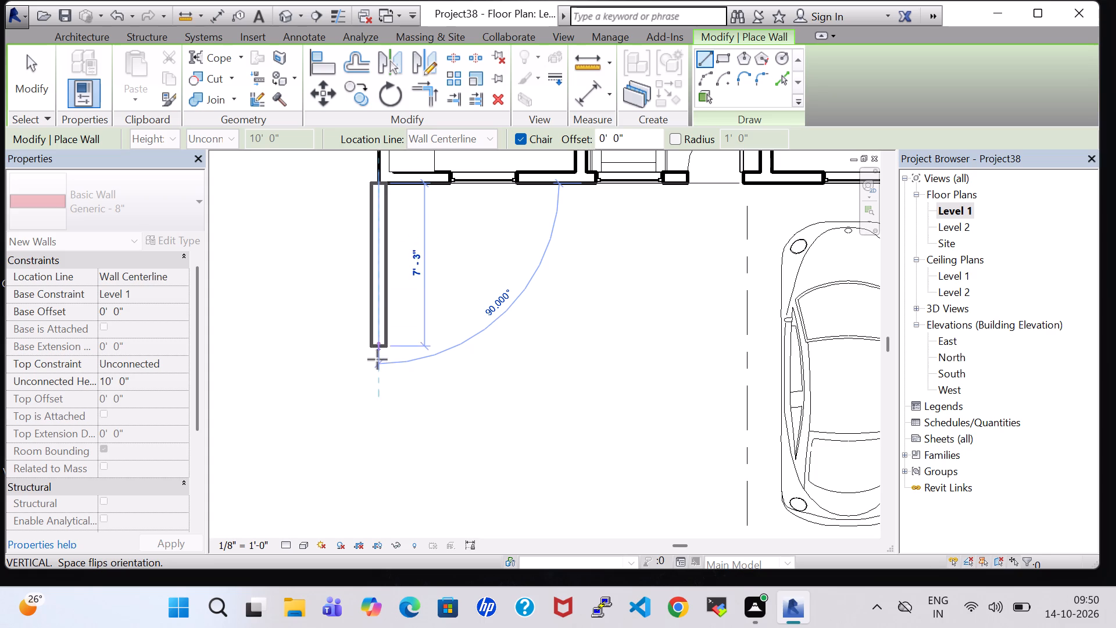
key(Escape)
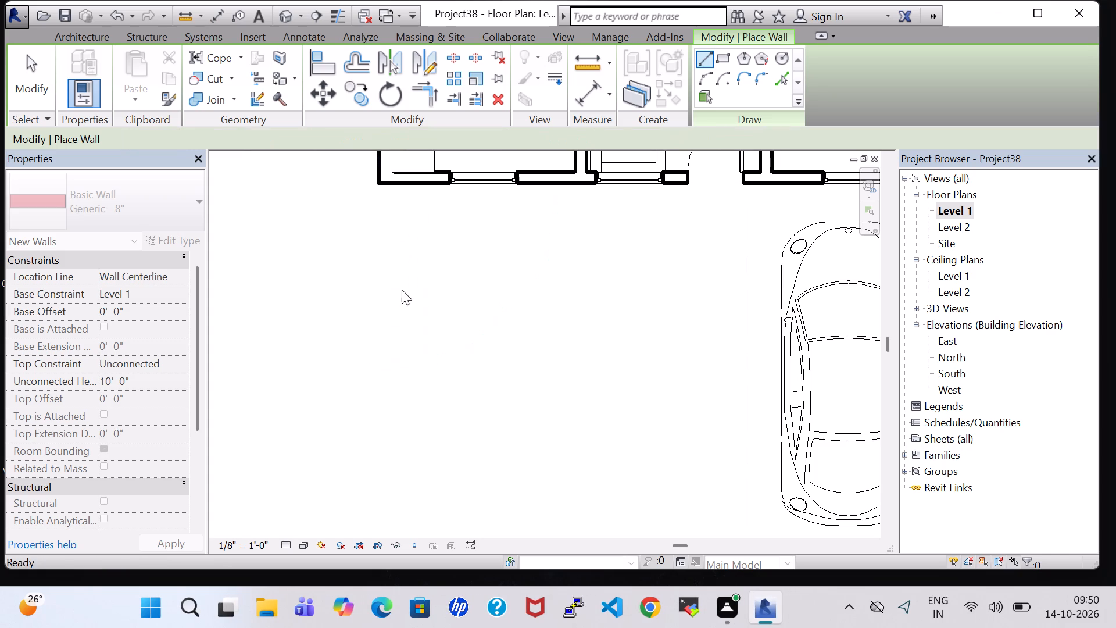
scroll(385, 184, up, 4)
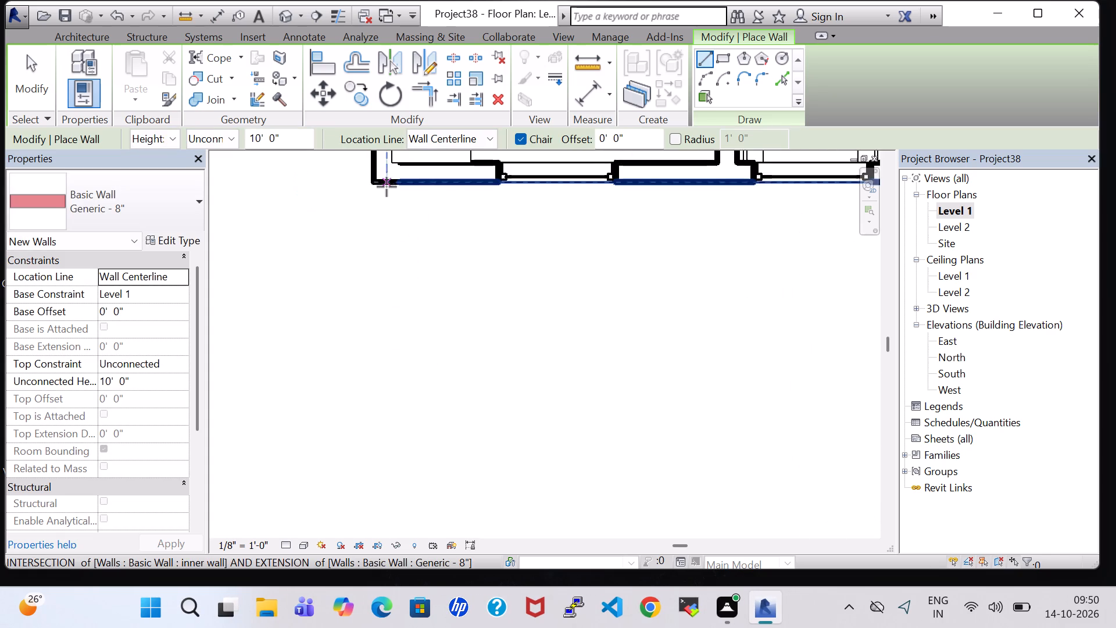
scroll(387, 187, up, 2)
click(384, 181)
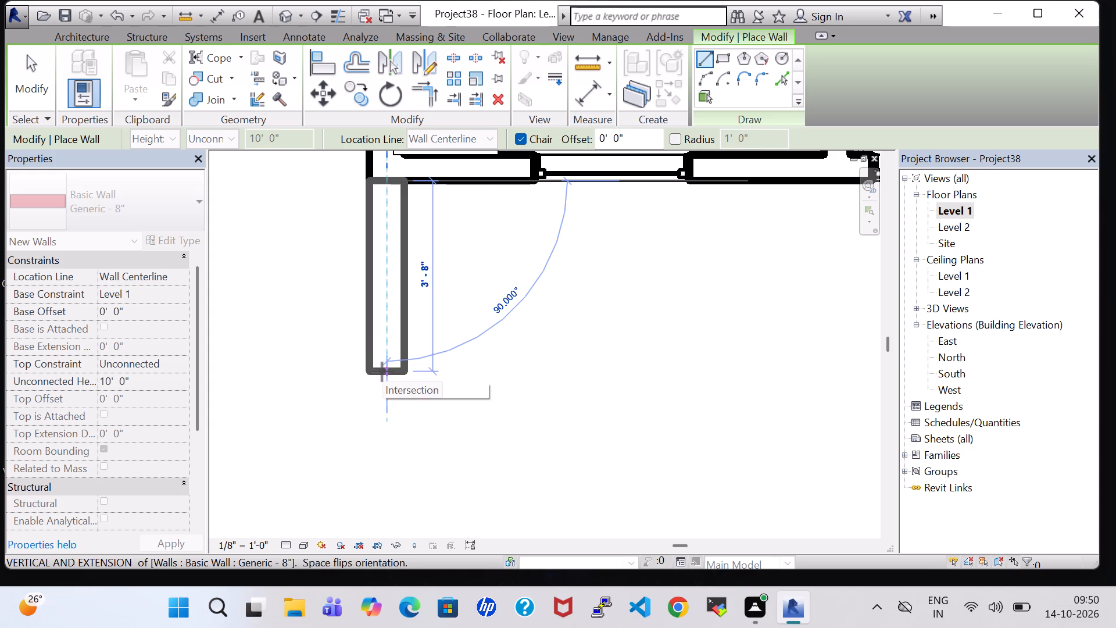
scroll(382, 376, down, 2)
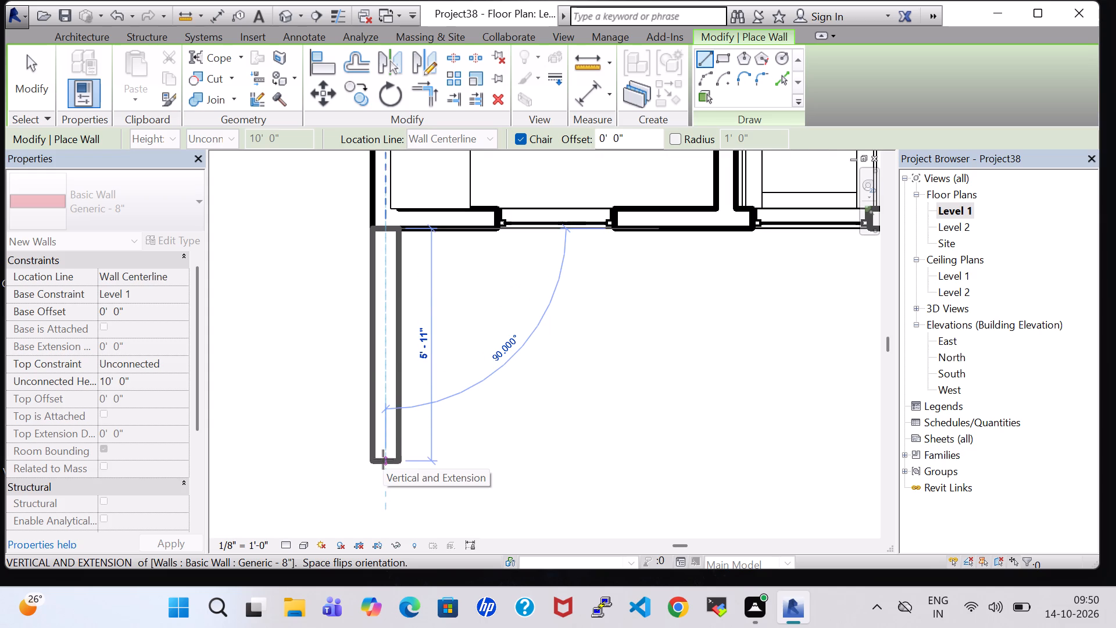
middle_click(383, 459)
scroll(383, 459, down, 3)
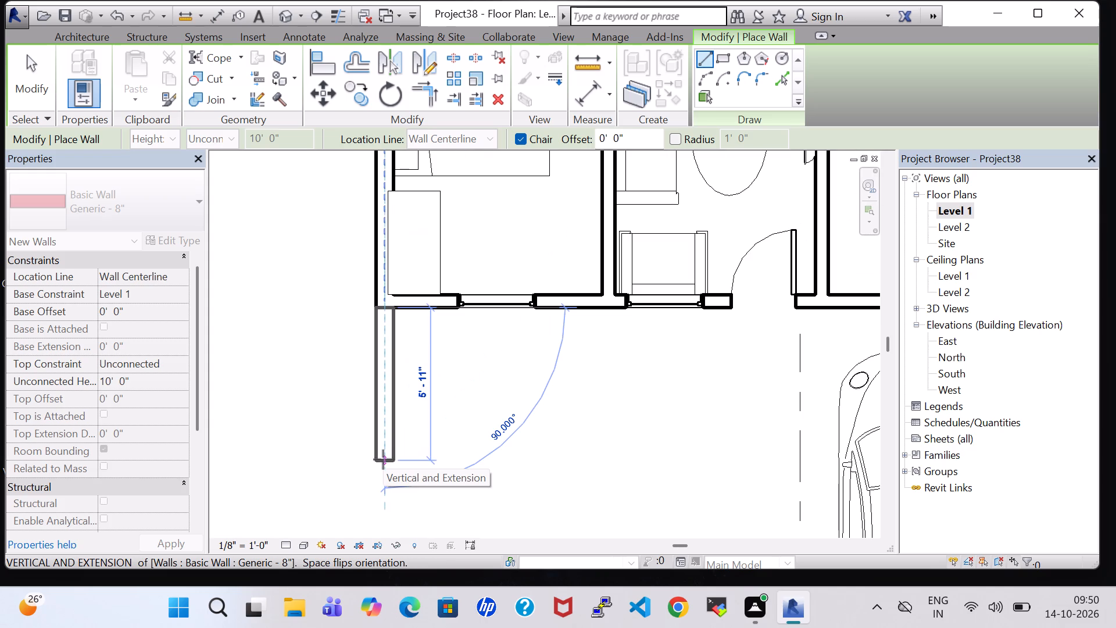
middle_drag(383, 459, 395, 423)
middle_click(395, 415)
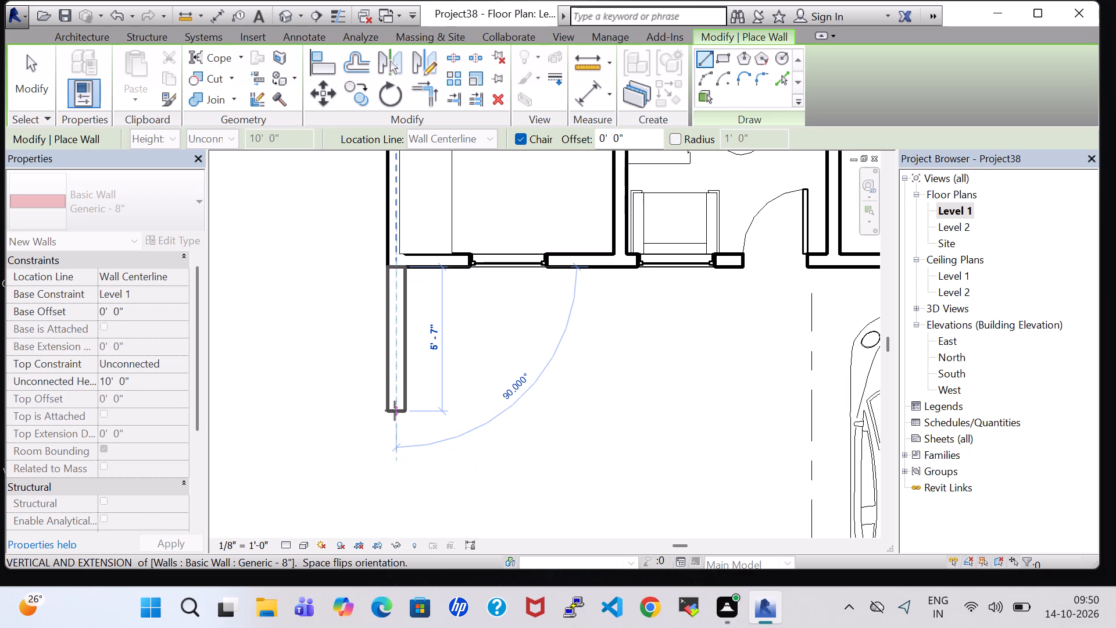
click(395, 449)
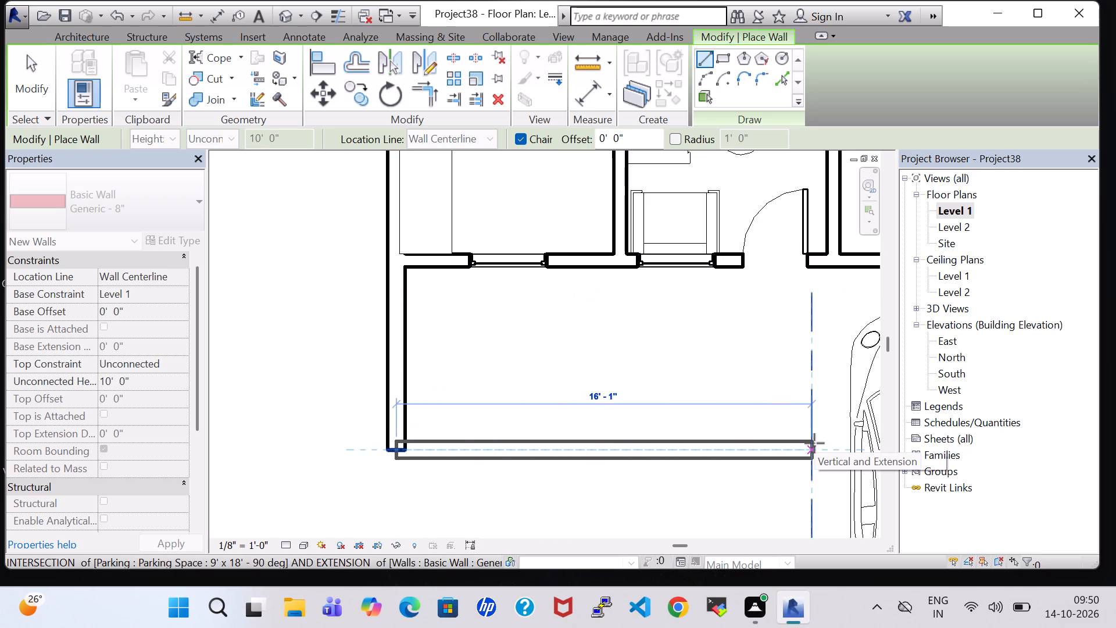
Continue the wall about 12' 9" east and return it north to the front wall, just west of the entrance door.
click(726, 443)
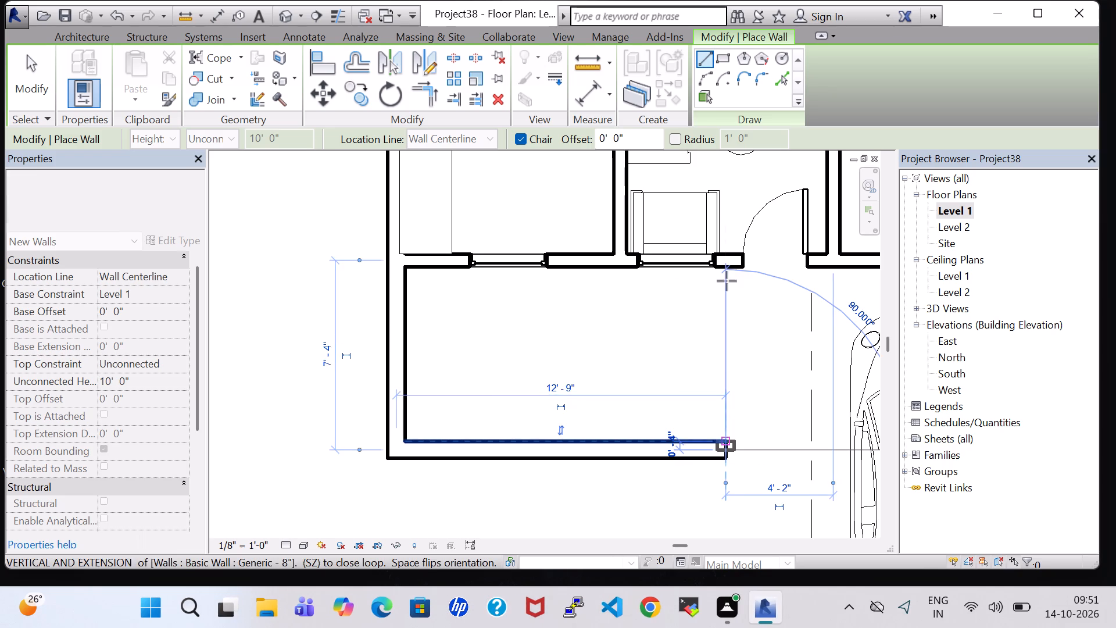
click(729, 272)
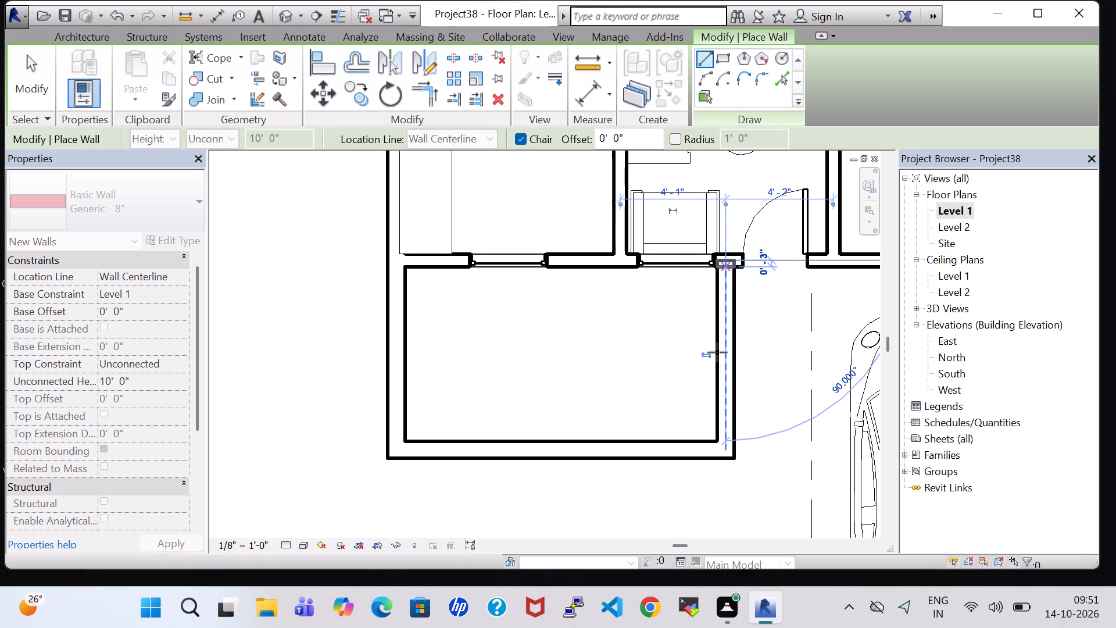
key(Escape)
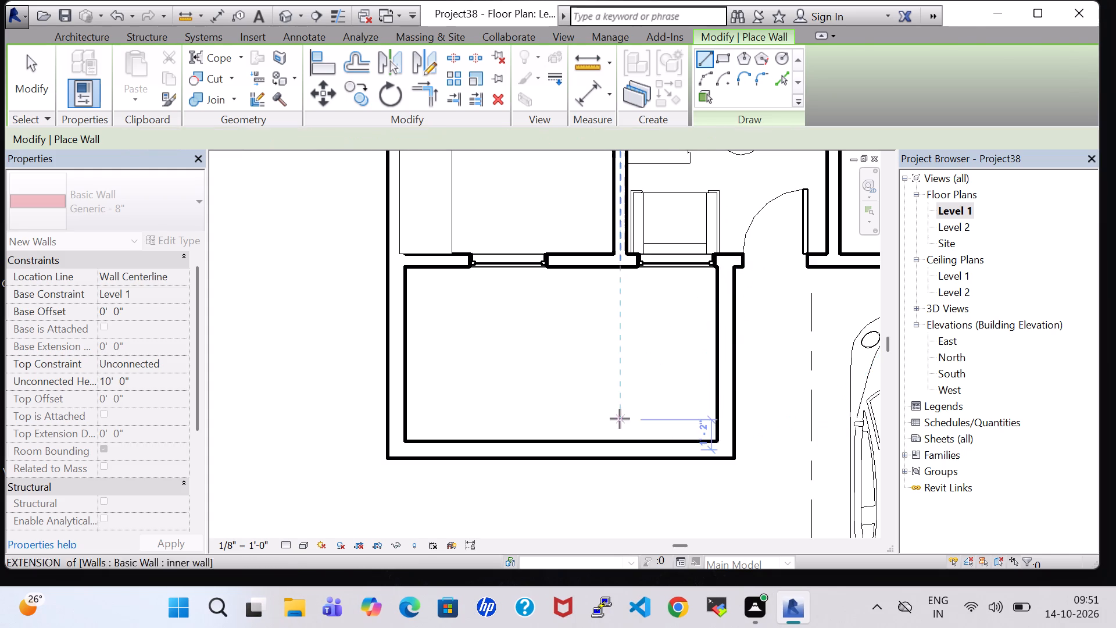
key(Escape)
Place the 72" x 80" Door-Exterior-Double in the front enclosure's south wall, centred about 9' 0" from its west wall, swinging inward.
scroll(620, 413, down, 6)
middle_drag(618, 495, 624, 404)
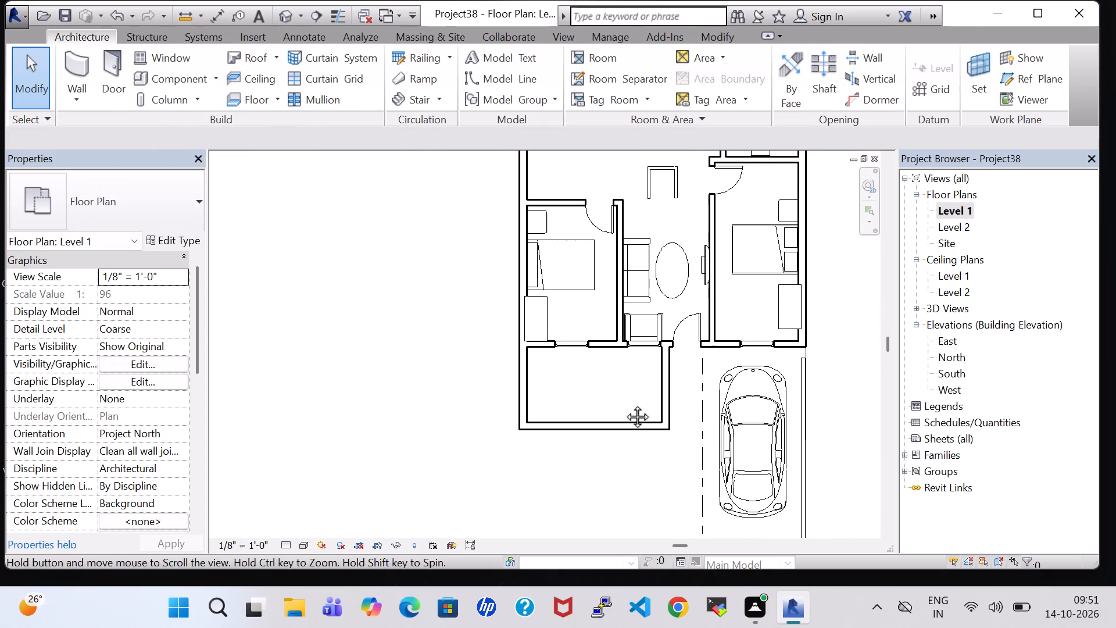
middle_drag(624, 404, 626, 365)
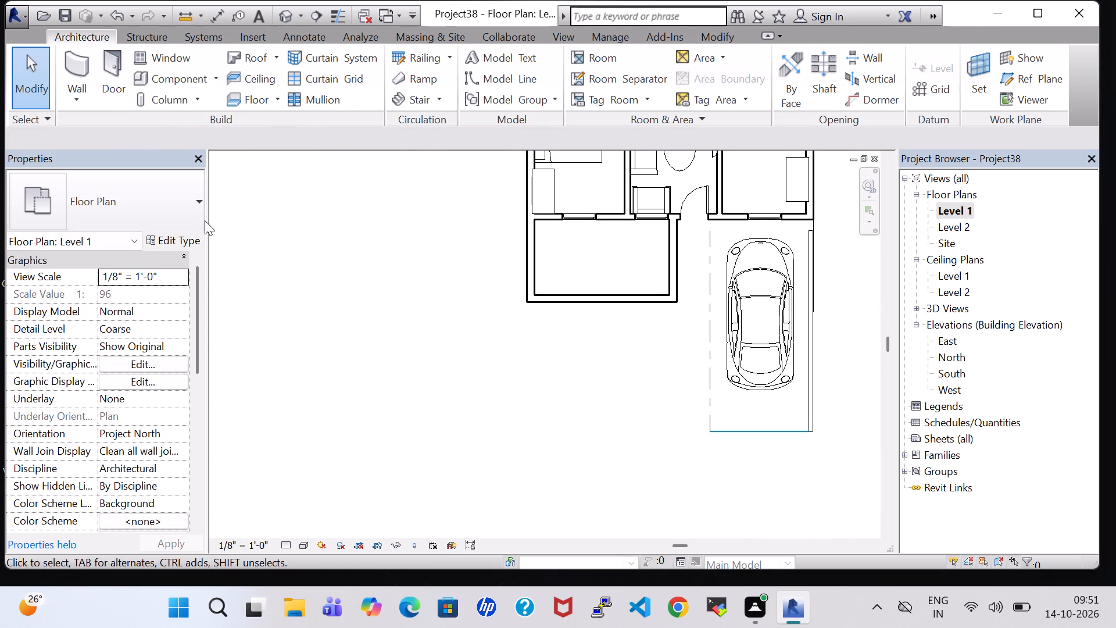
click(116, 91)
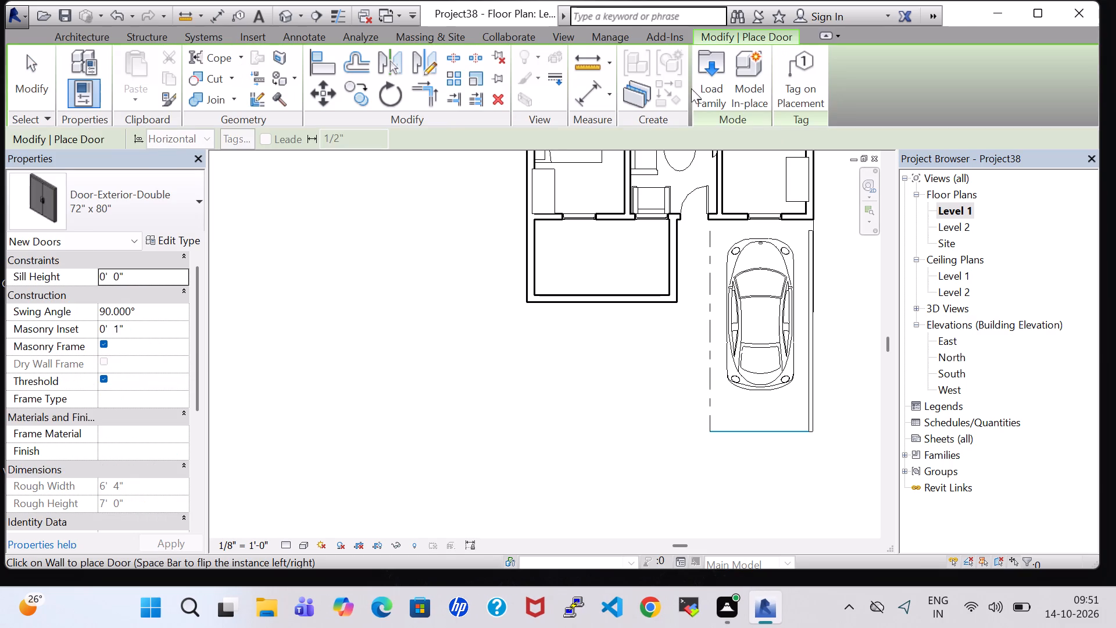
click(700, 90)
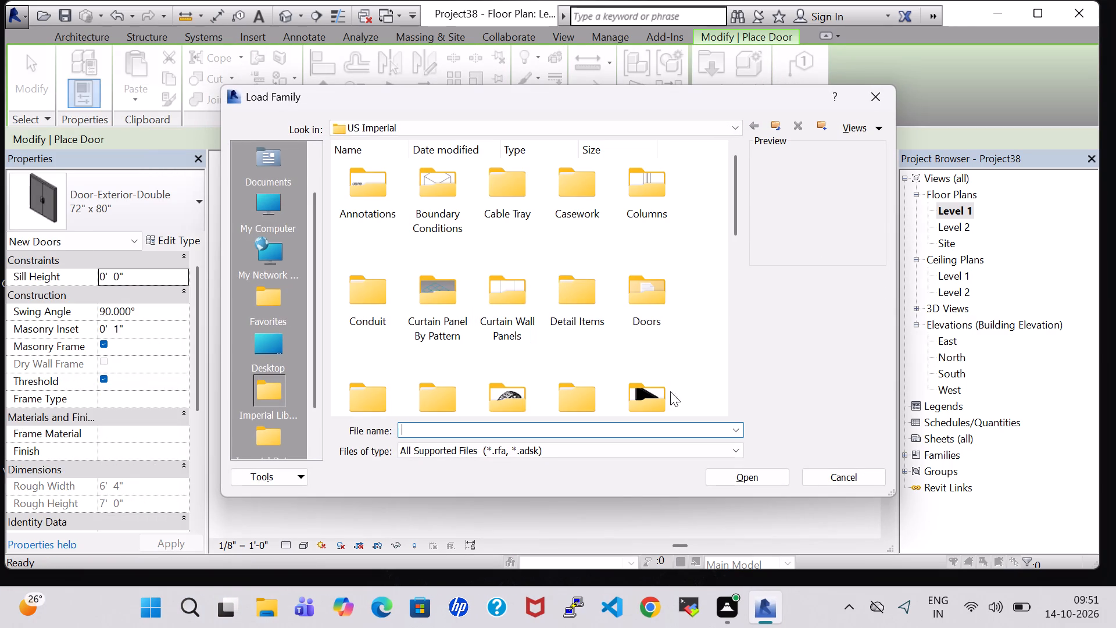
double_click(639, 285)
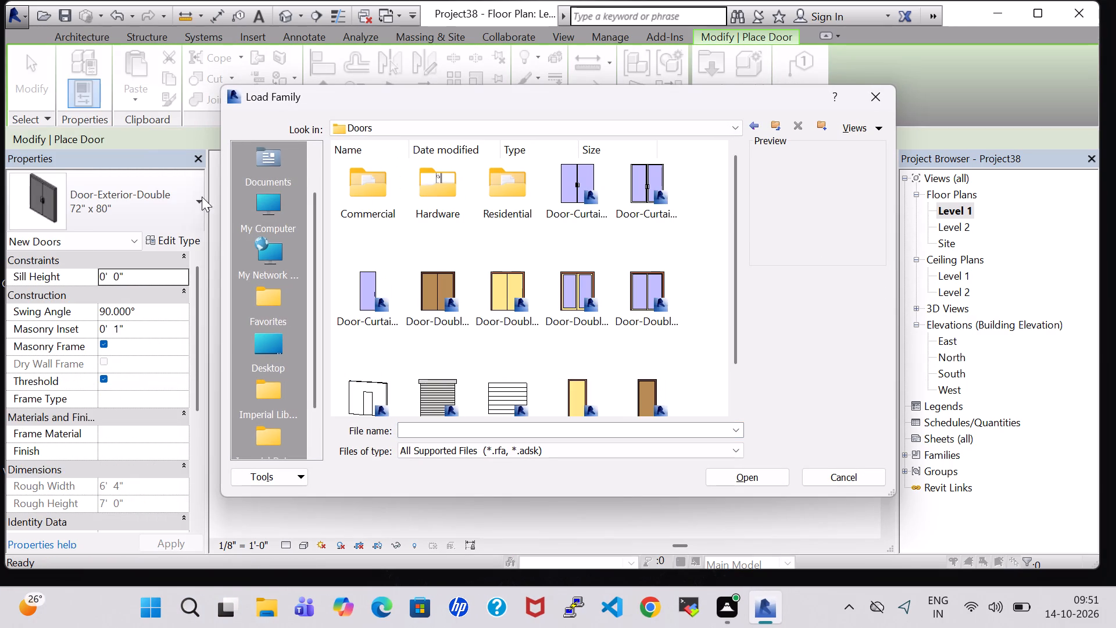
click(874, 87)
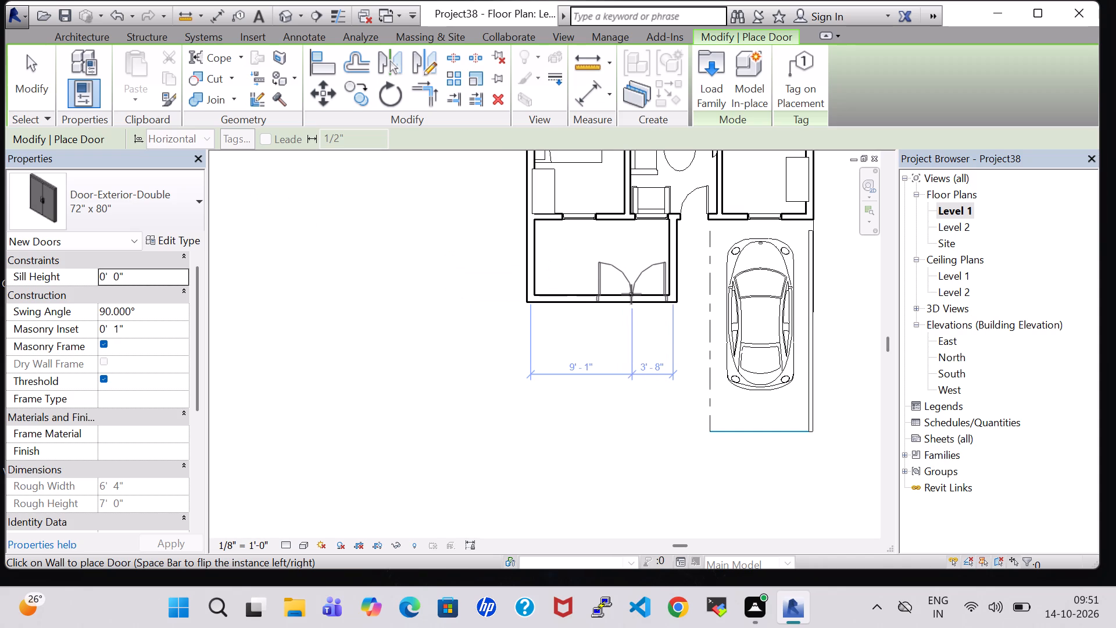
click(631, 294)
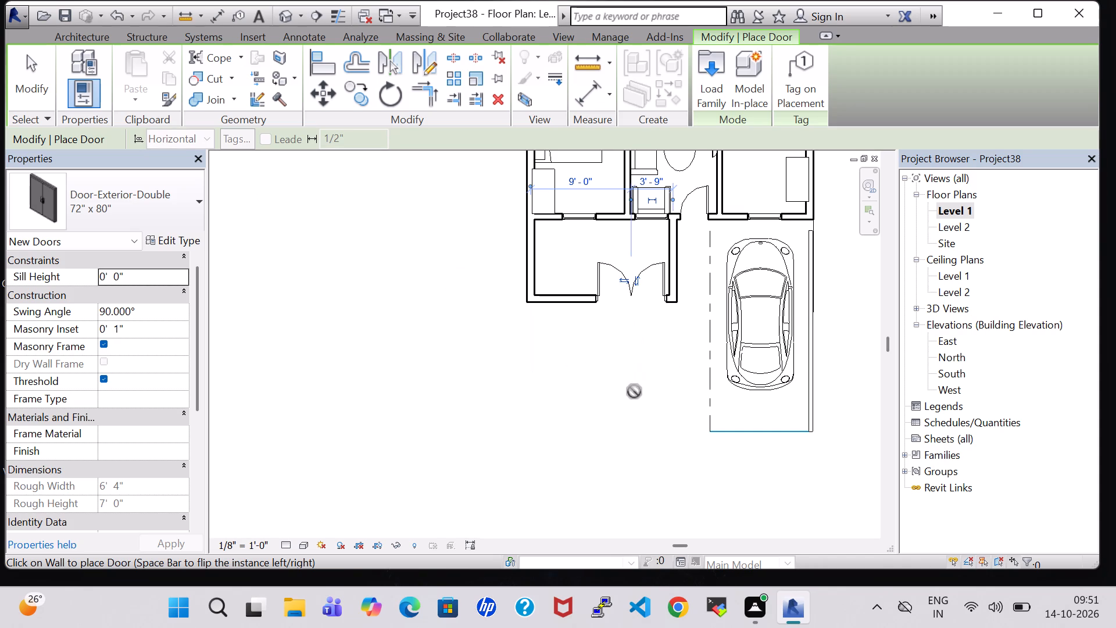
key(Escape)
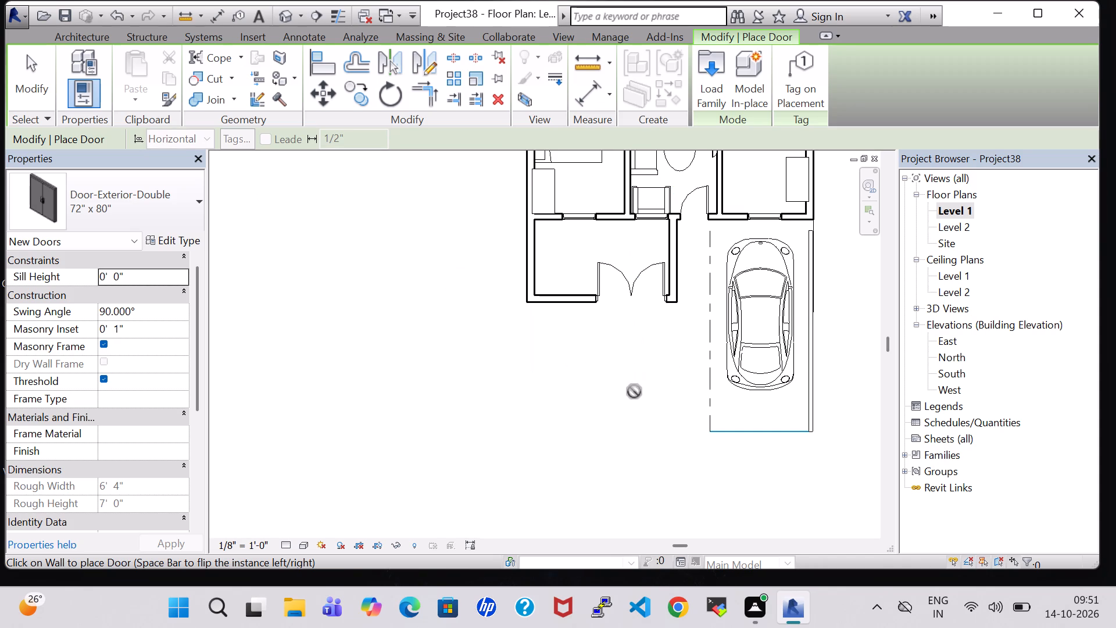
key(Escape)
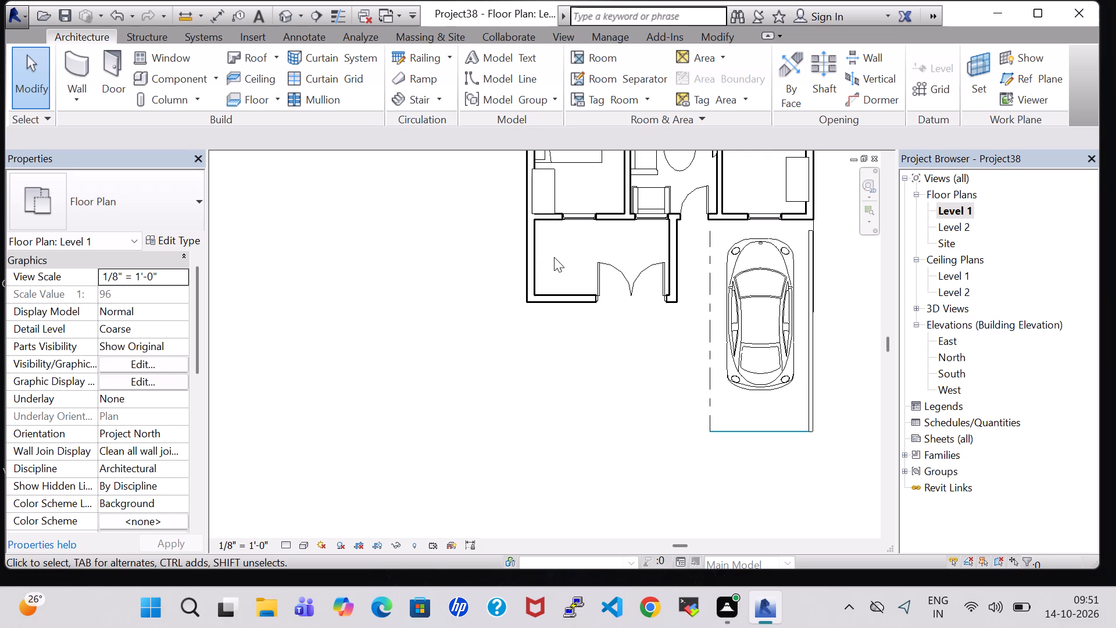
Examine the front enclosure, its double door and the furnished house in the 3D view from the front and from above.
click(282, 17)
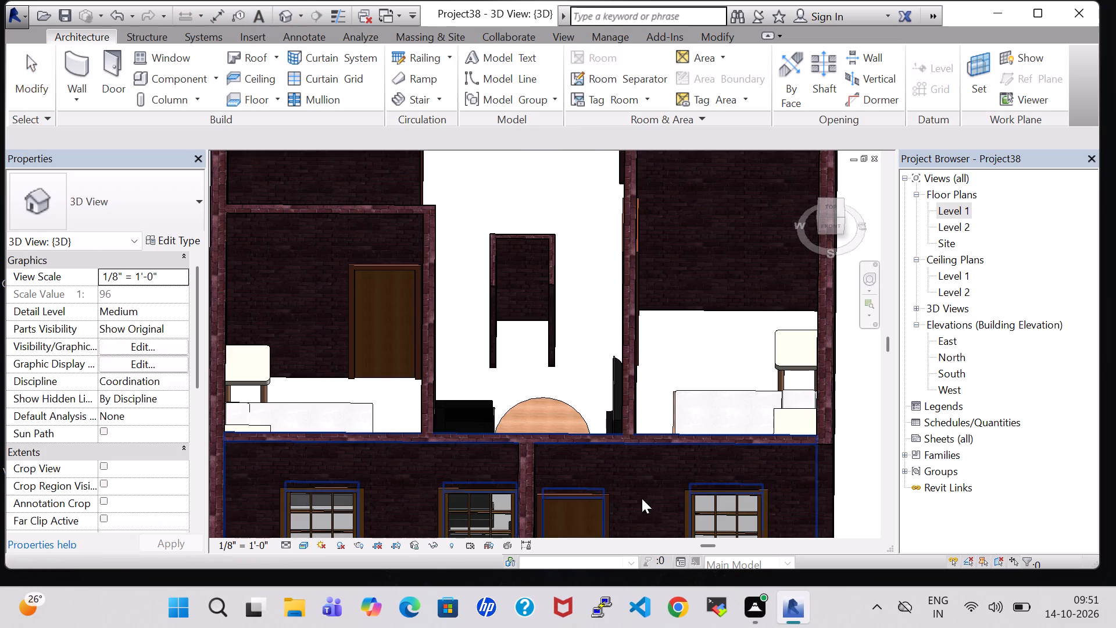
scroll(553, 411, down, 7)
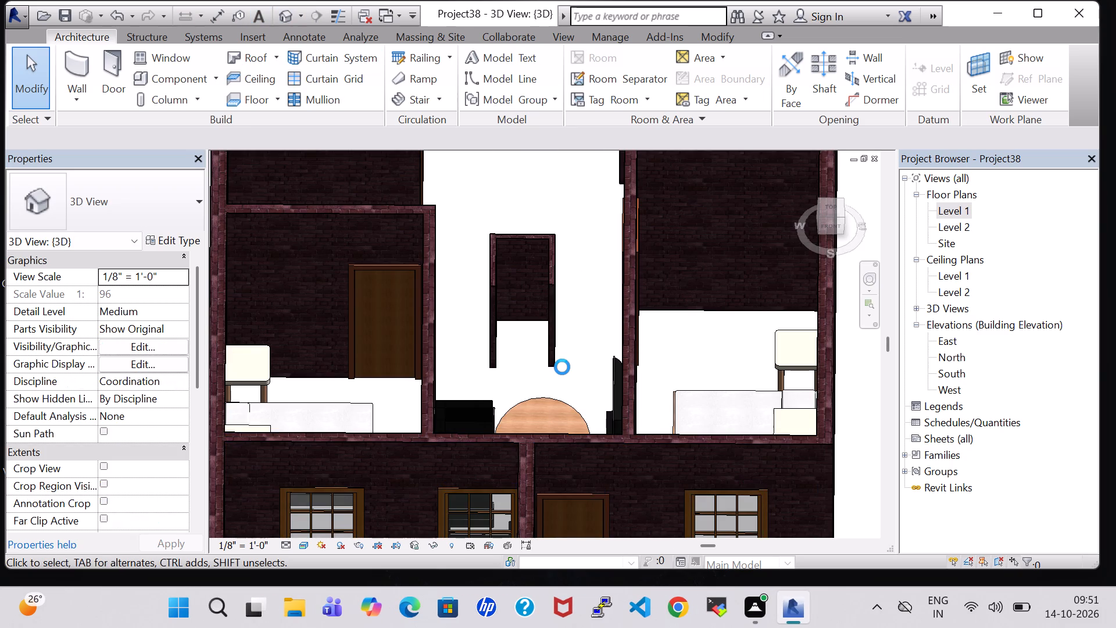
scroll(562, 367, down, 2)
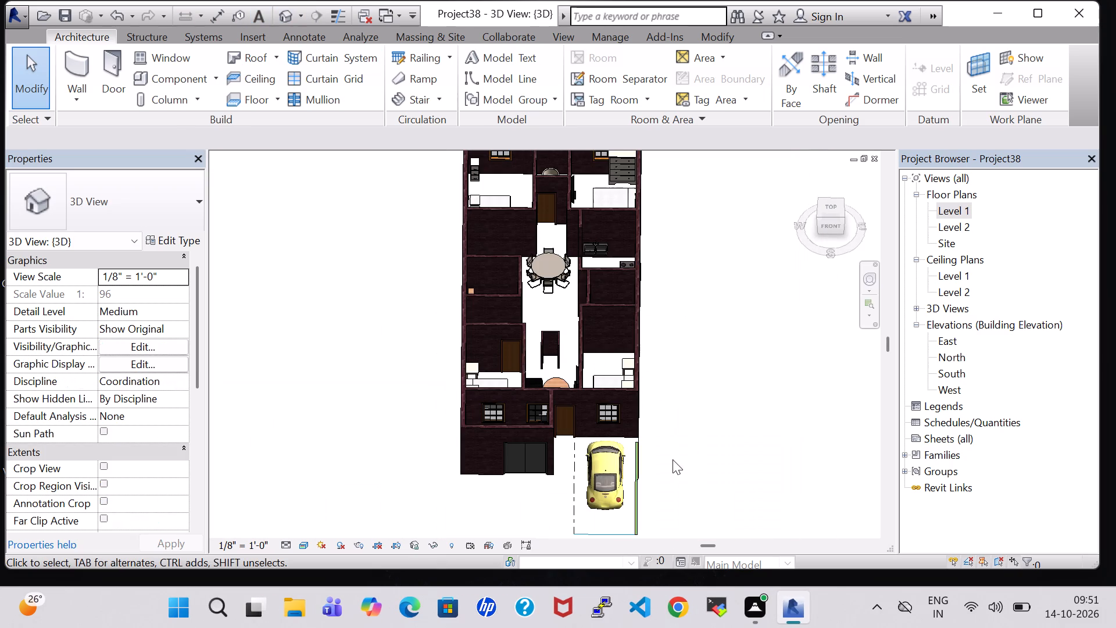
shift+middle_drag(694, 505, 694, 454)
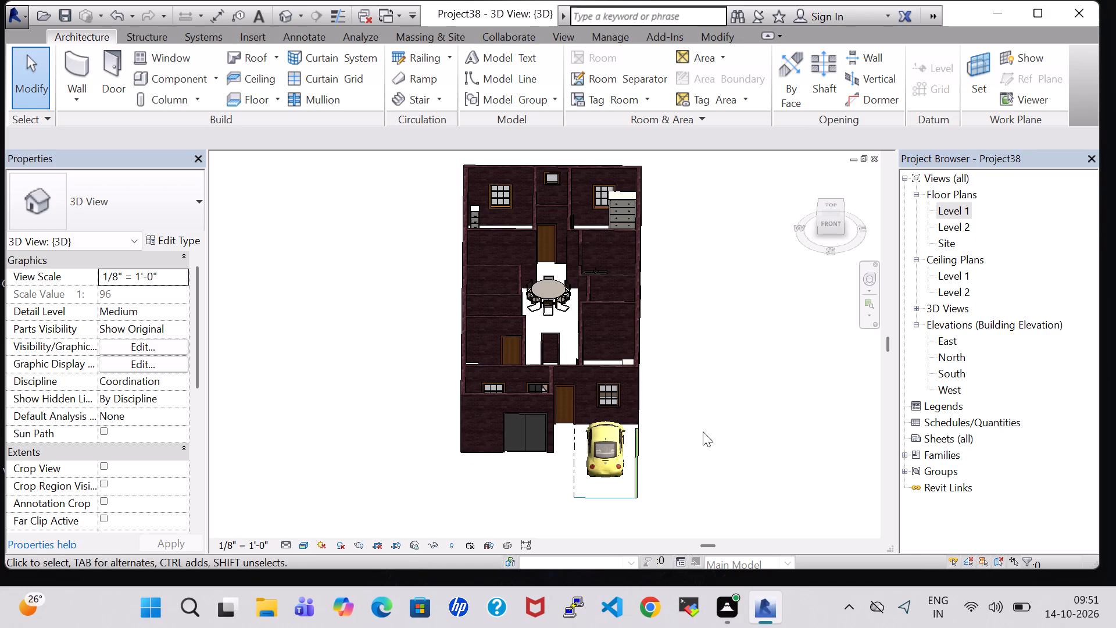
scroll(713, 422, up, 4)
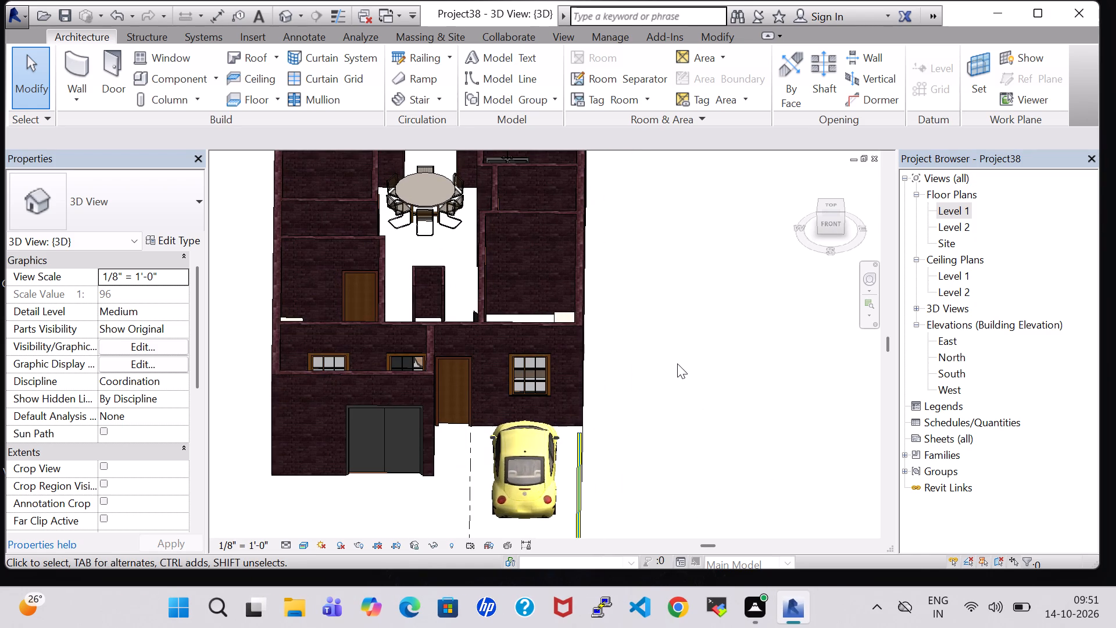
shift+middle_drag(677, 363, 676, 426)
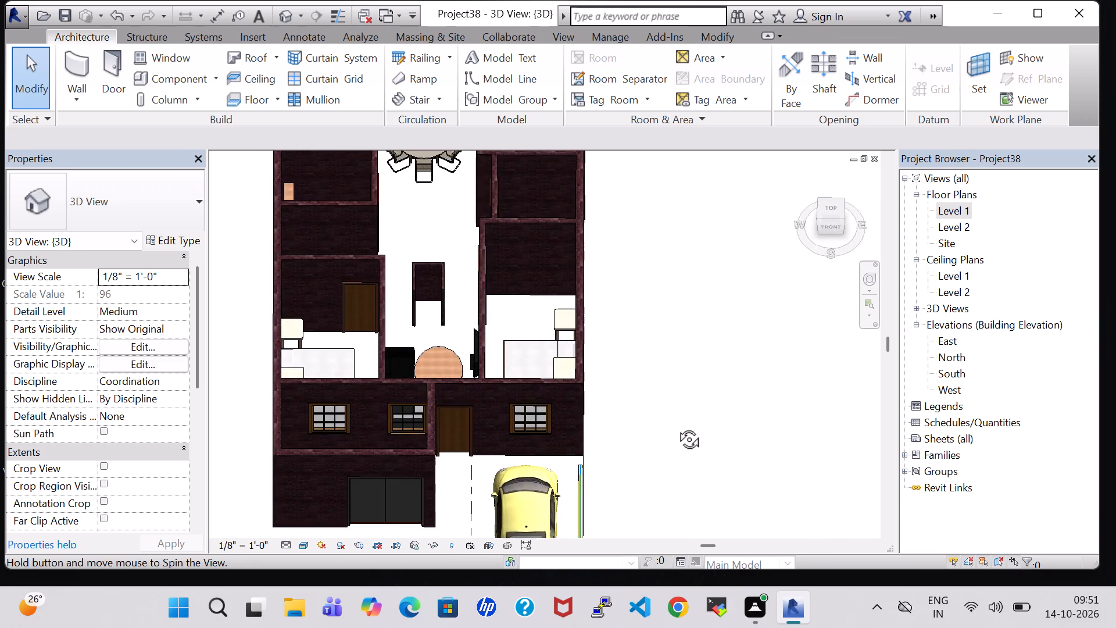
shift+middle_drag(676, 426, 682, 377)
middle_drag(682, 378, 684, 354)
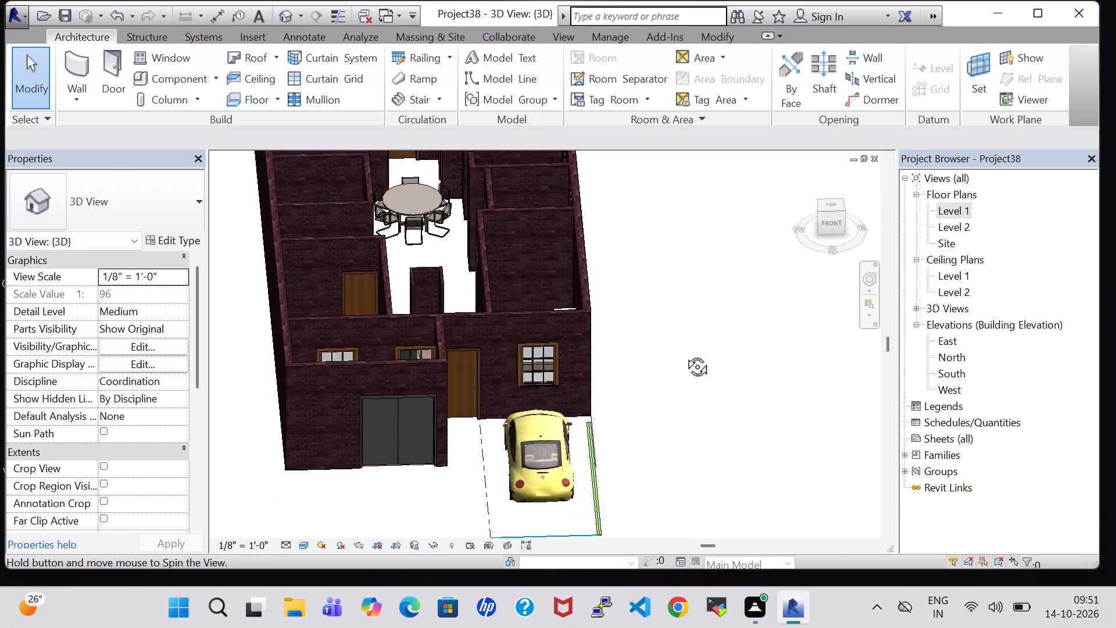
middle_drag(684, 354, 688, 509)
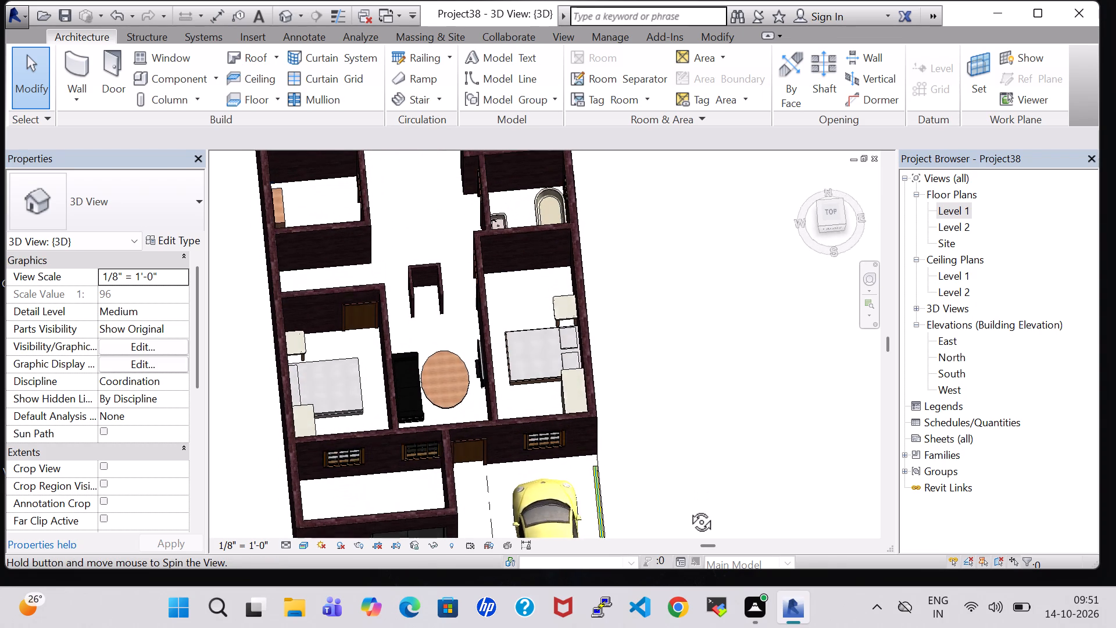
middle_drag(688, 509, 688, 511)
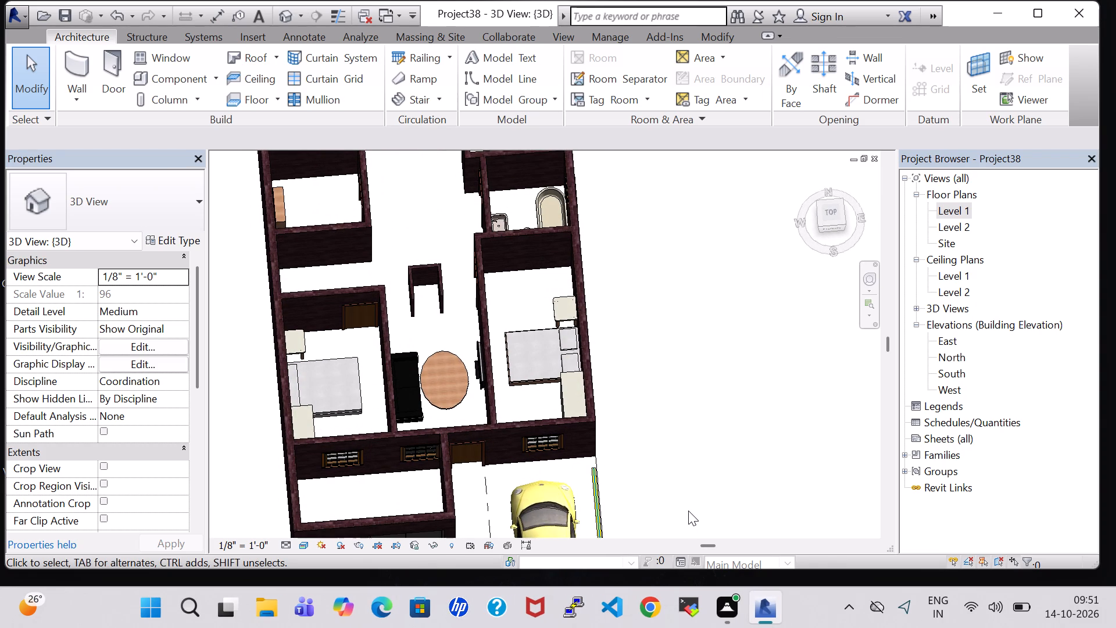
scroll(692, 490, down, 1)
scroll(691, 440, down, 3)
middle_drag(691, 440, 689, 398)
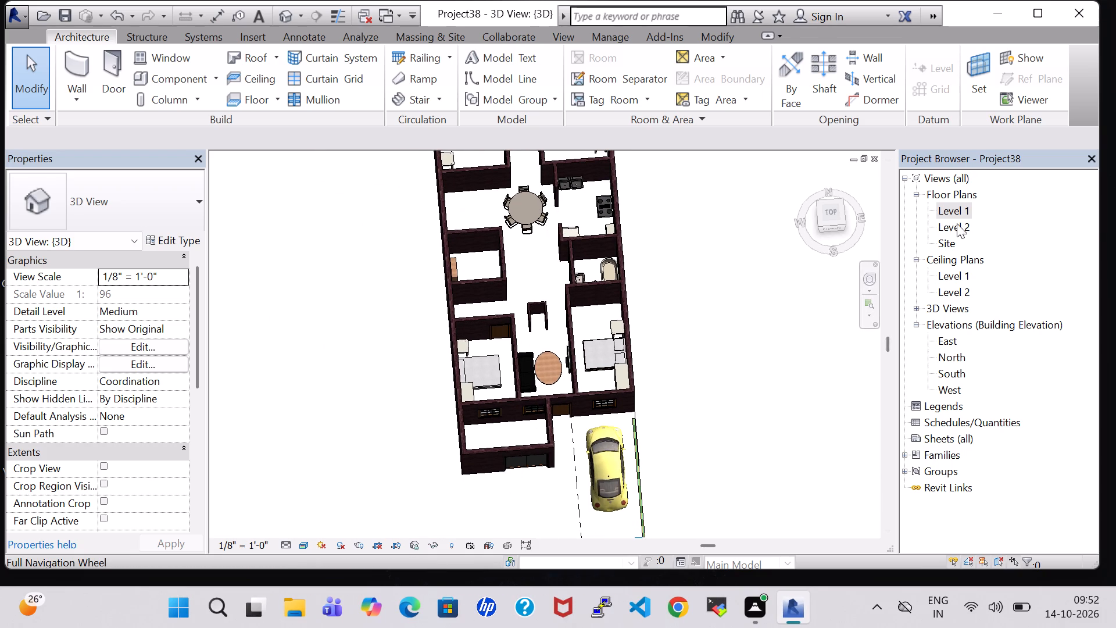
Start a Generic - 12" floor on Level 1 and draw its first boundary line along the outer face of the north wall.
double_click(956, 213)
scroll(813, 225, down, 1)
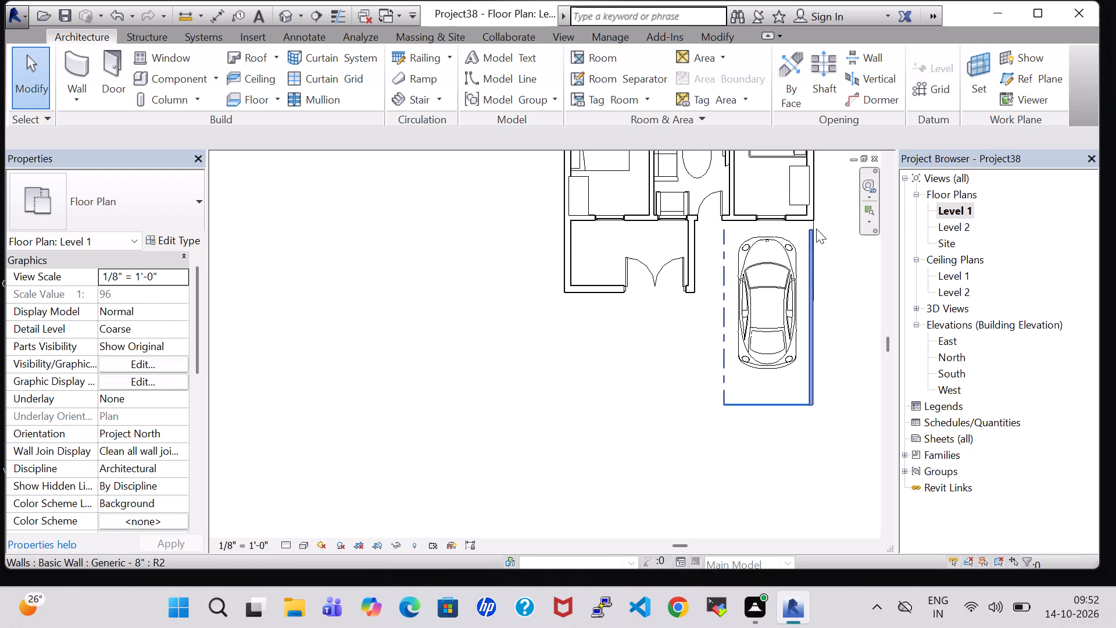
middle_drag(816, 229, 791, 345)
scroll(792, 333, down, 3)
middle_drag(843, 237, 745, 335)
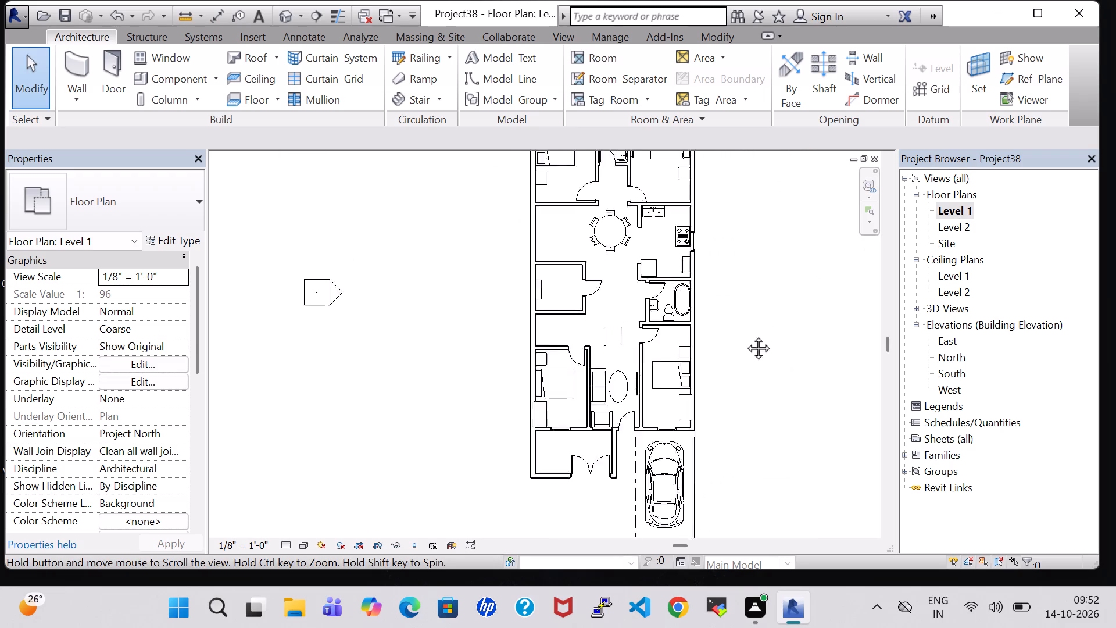
middle_drag(745, 335, 731, 354)
click(239, 101)
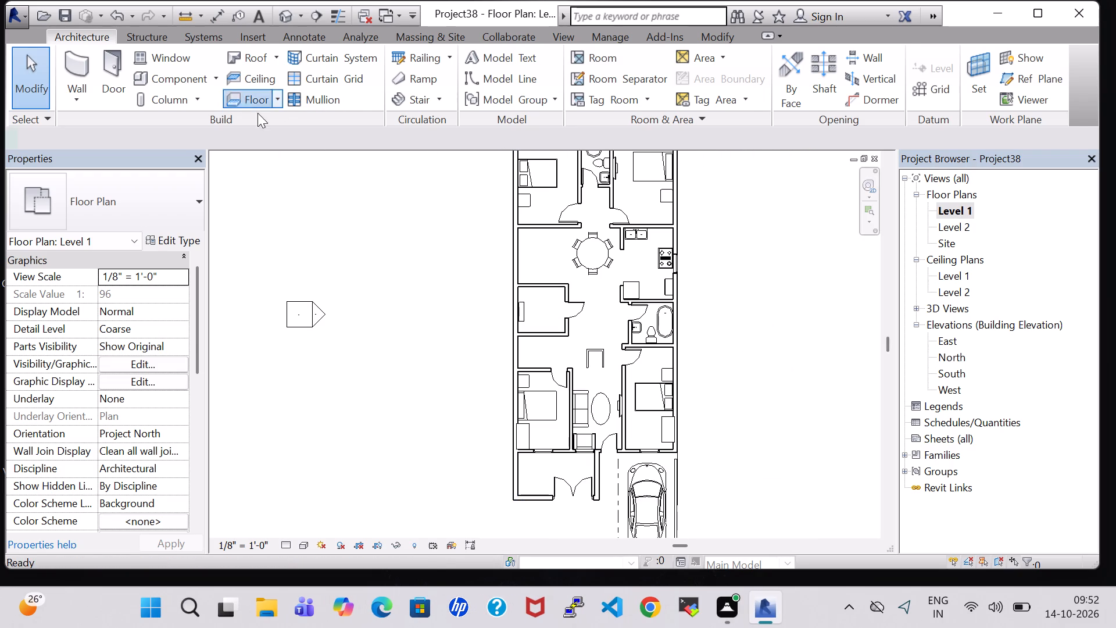
middle_drag(764, 194, 757, 257)
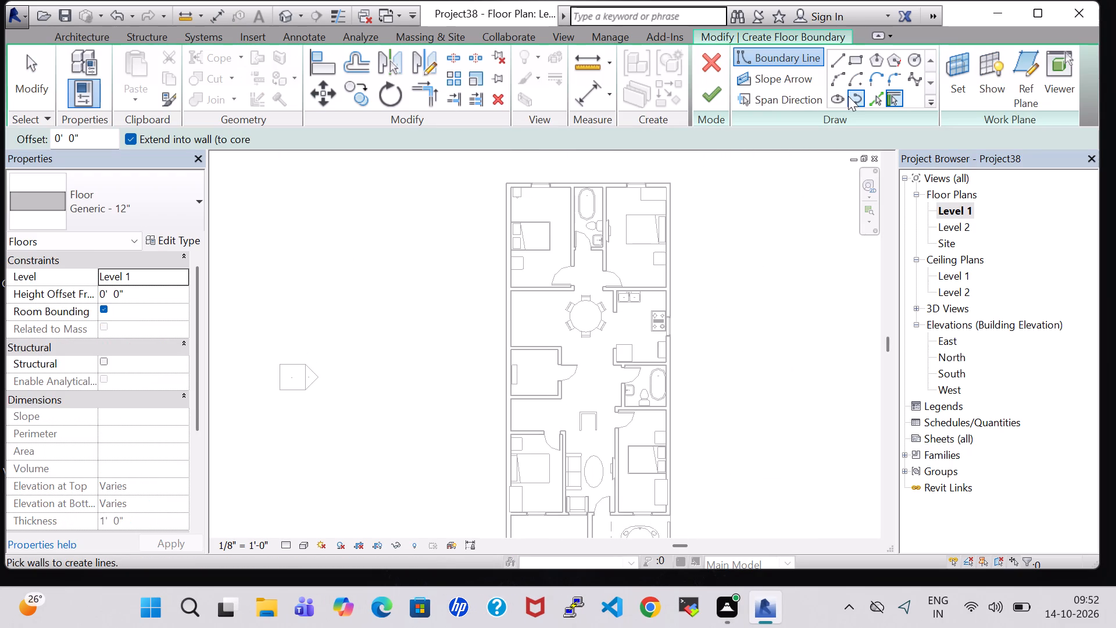
click(841, 65)
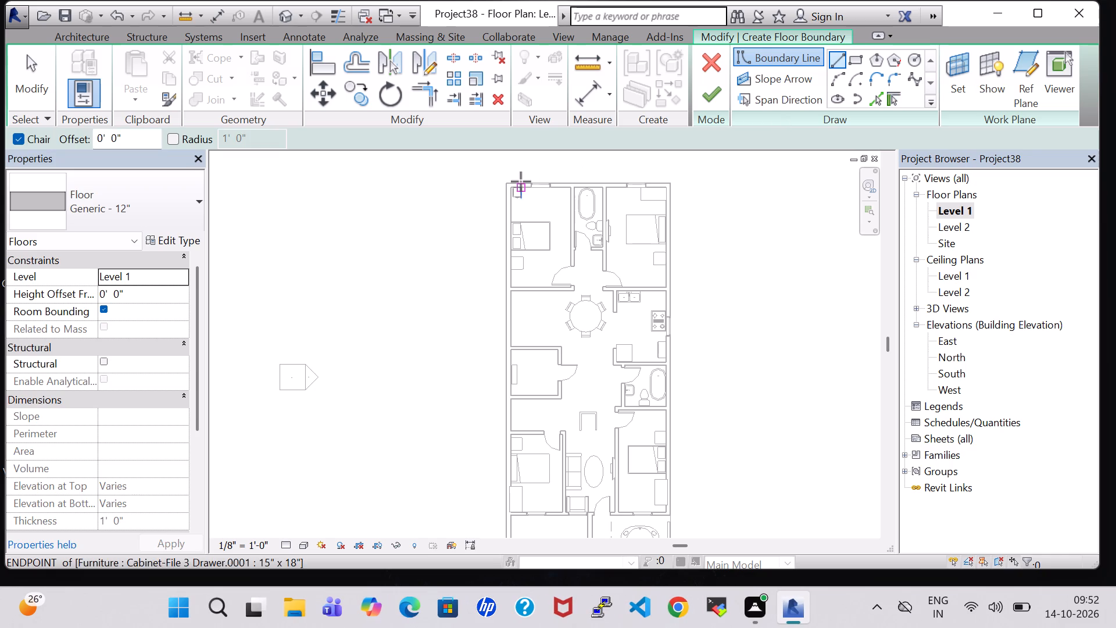
click(506, 184)
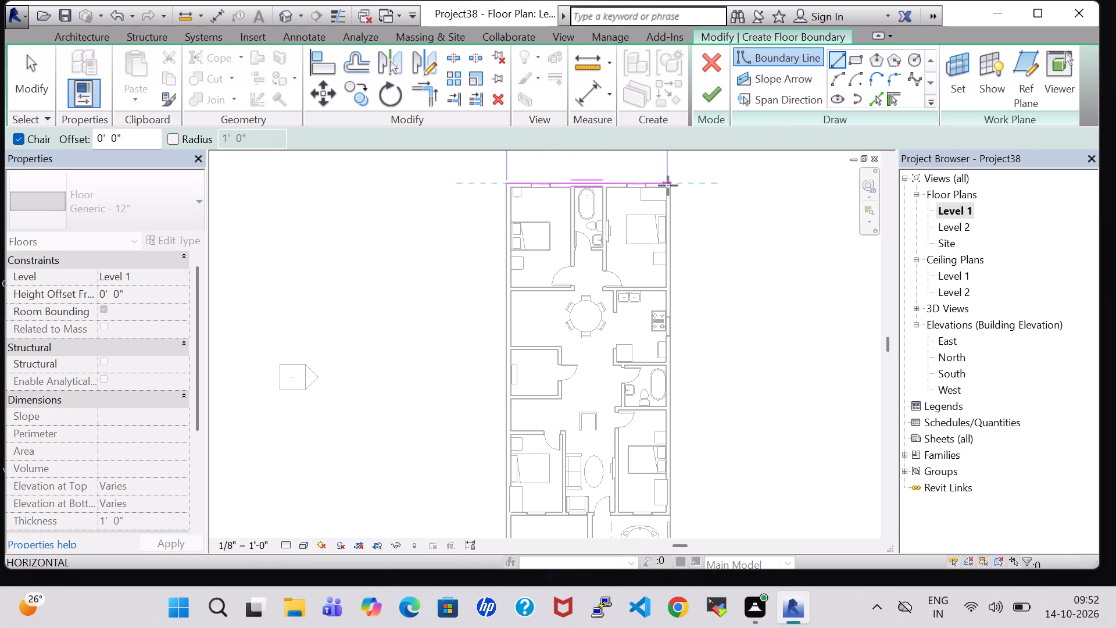
scroll(668, 185, up, 5)
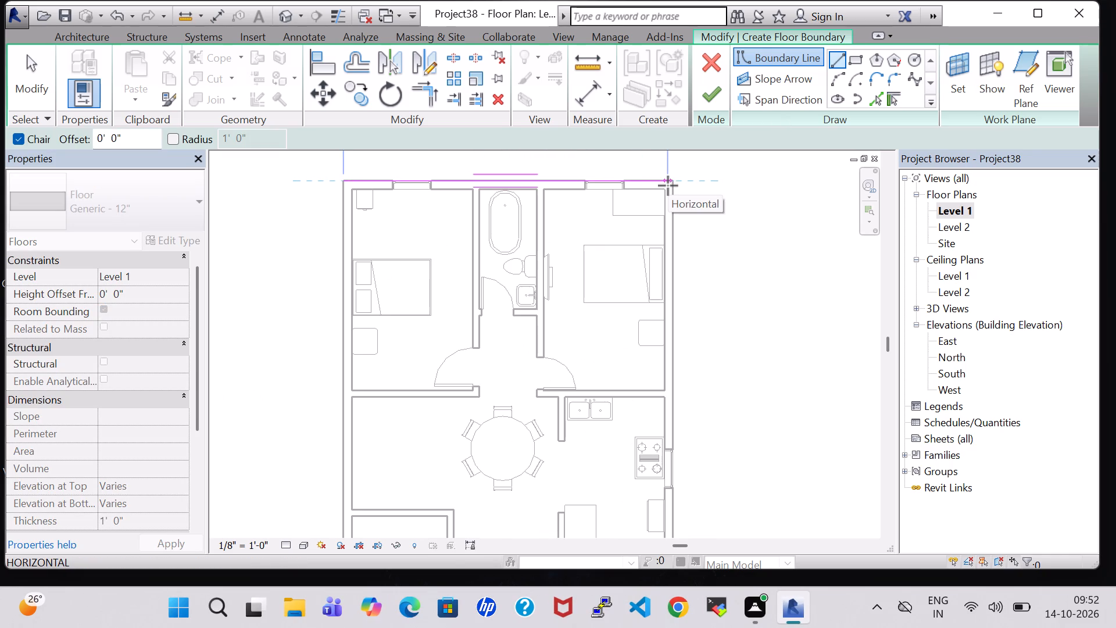
click(672, 183)
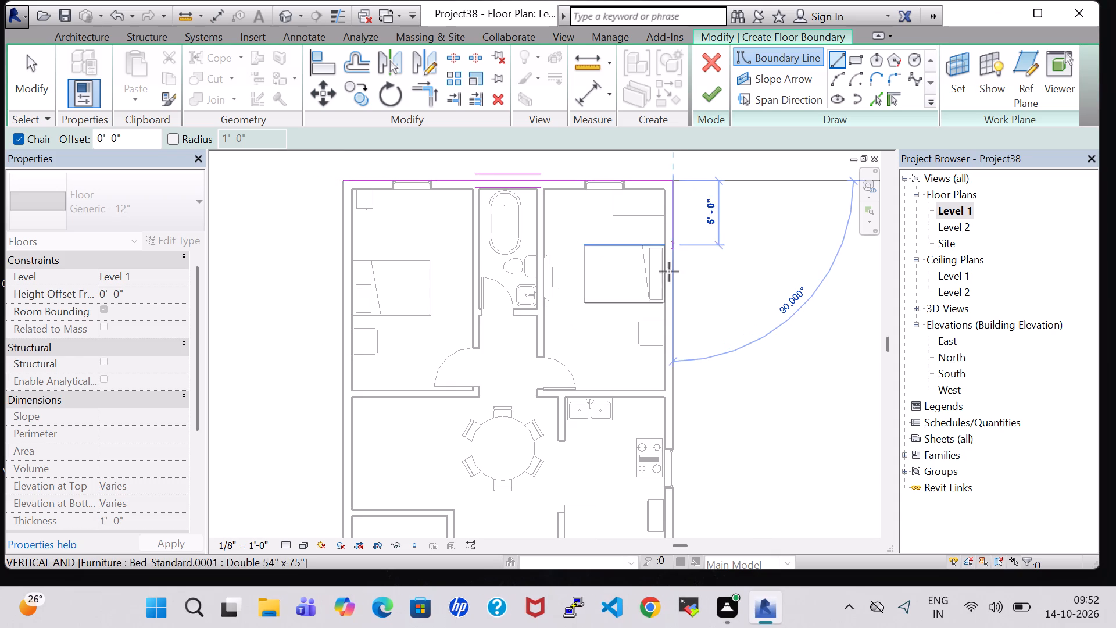
Continue the floor boundary along the outer face of the east wall to the house's southeast corner.
scroll(677, 332, up, 1)
middle_drag(677, 332, 681, 268)
middle_drag(677, 488, 679, 248)
middle_drag(679, 436, 666, 360)
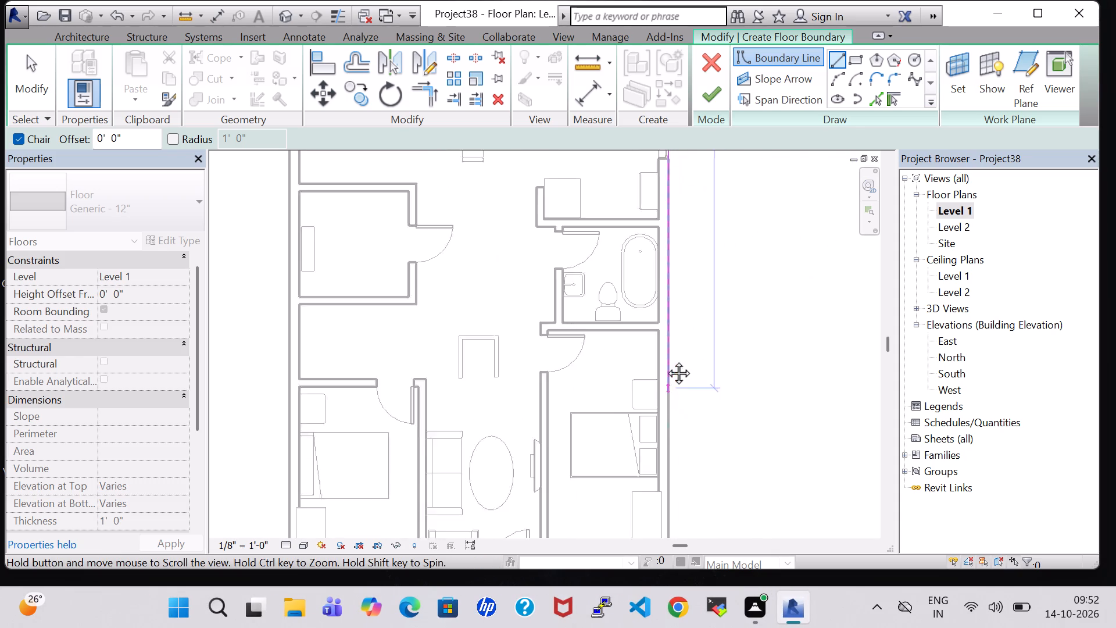
middle_drag(666, 360, 677, 135)
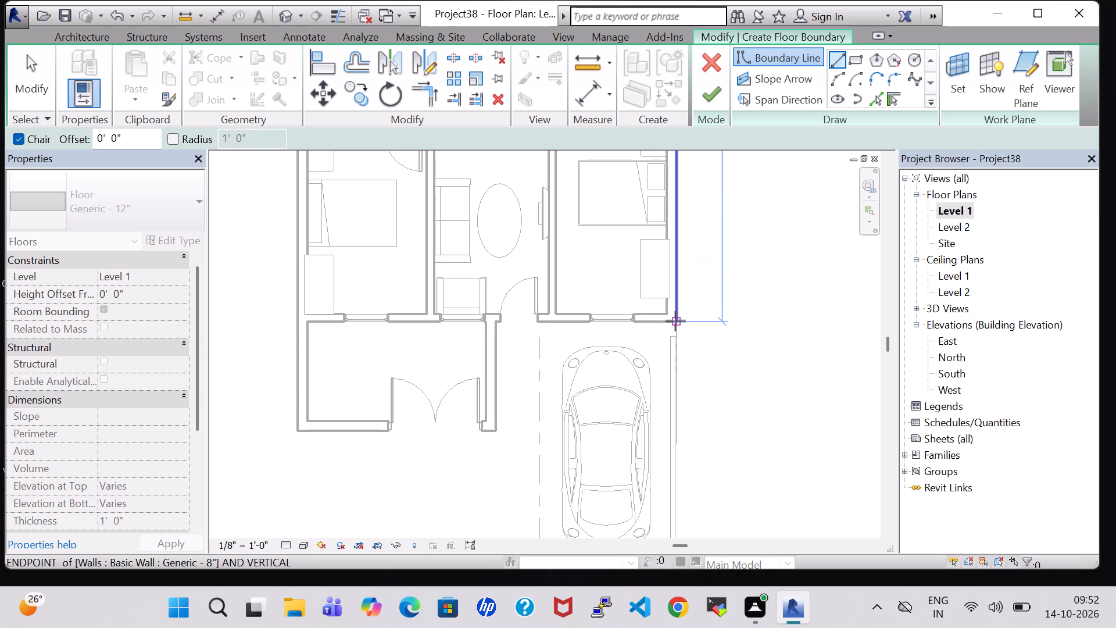
click(675, 321)
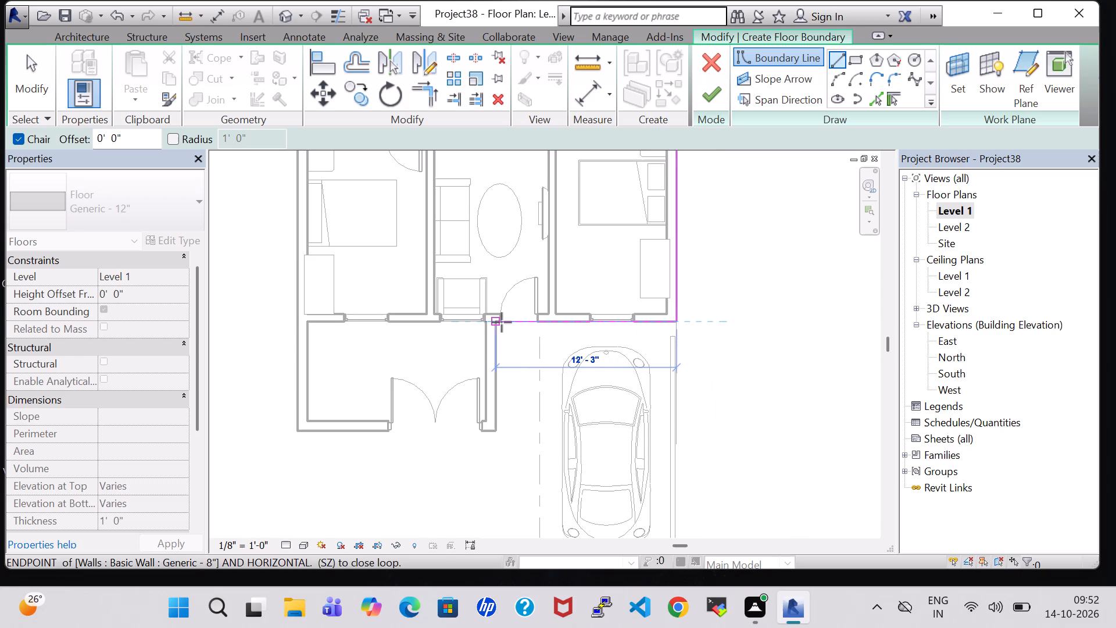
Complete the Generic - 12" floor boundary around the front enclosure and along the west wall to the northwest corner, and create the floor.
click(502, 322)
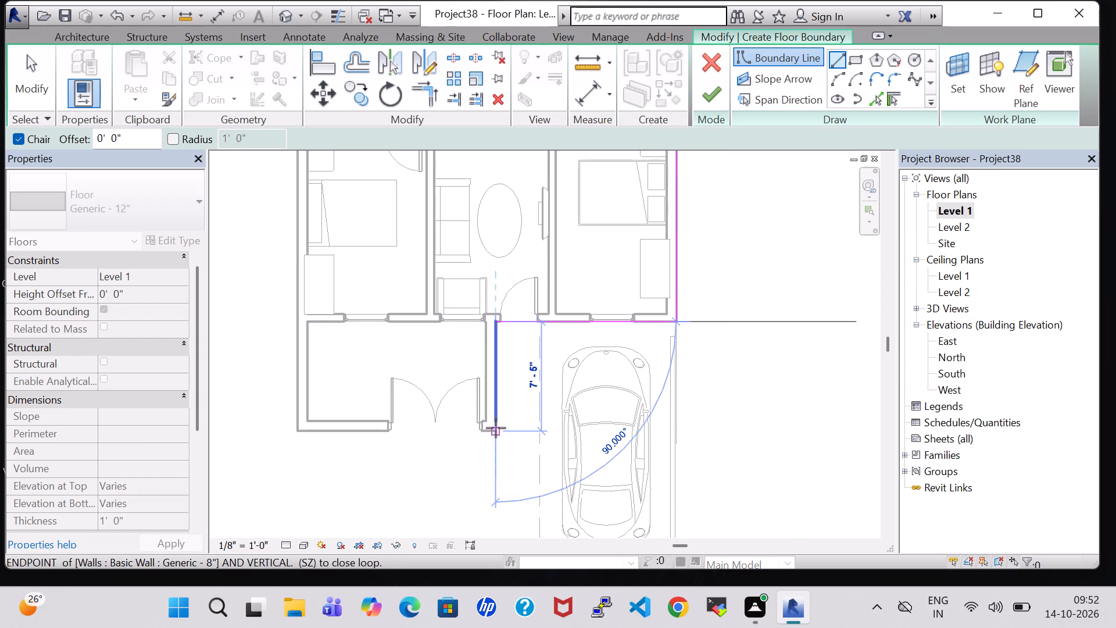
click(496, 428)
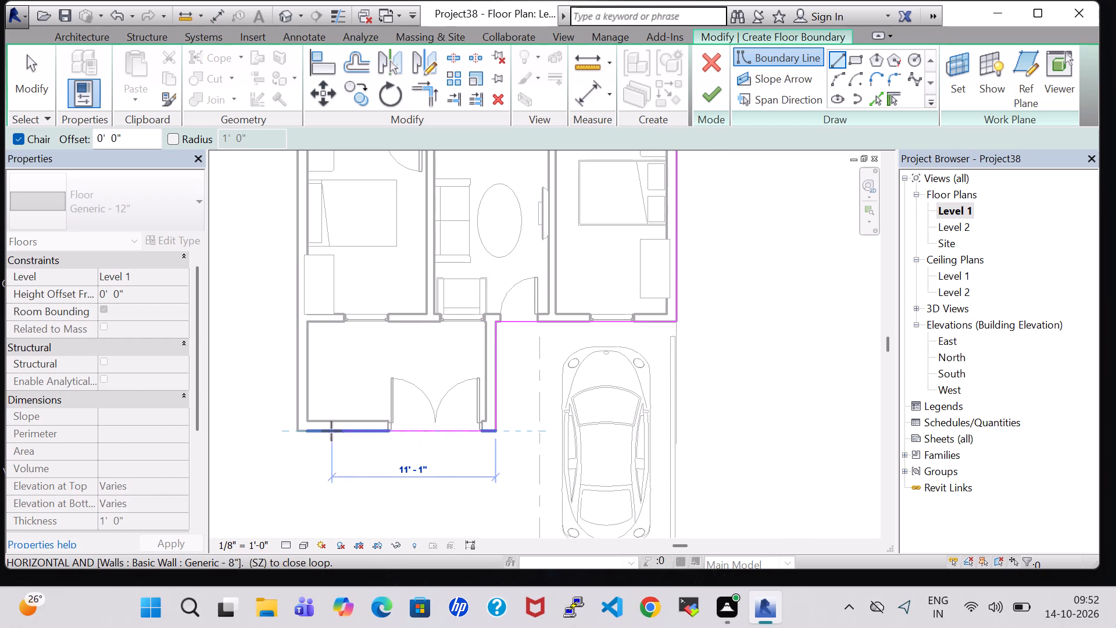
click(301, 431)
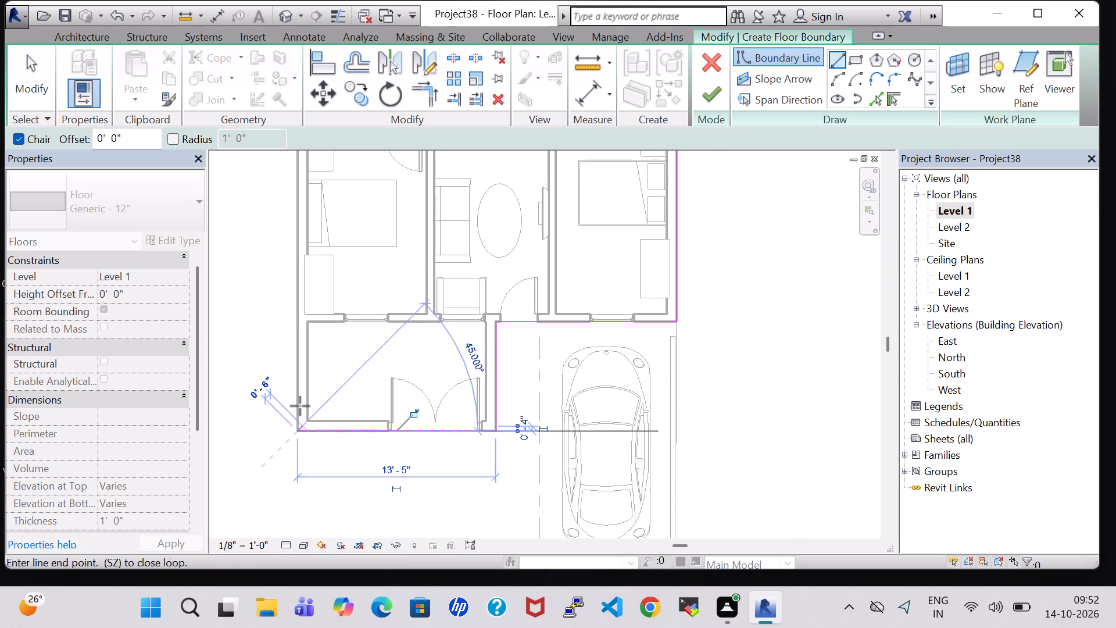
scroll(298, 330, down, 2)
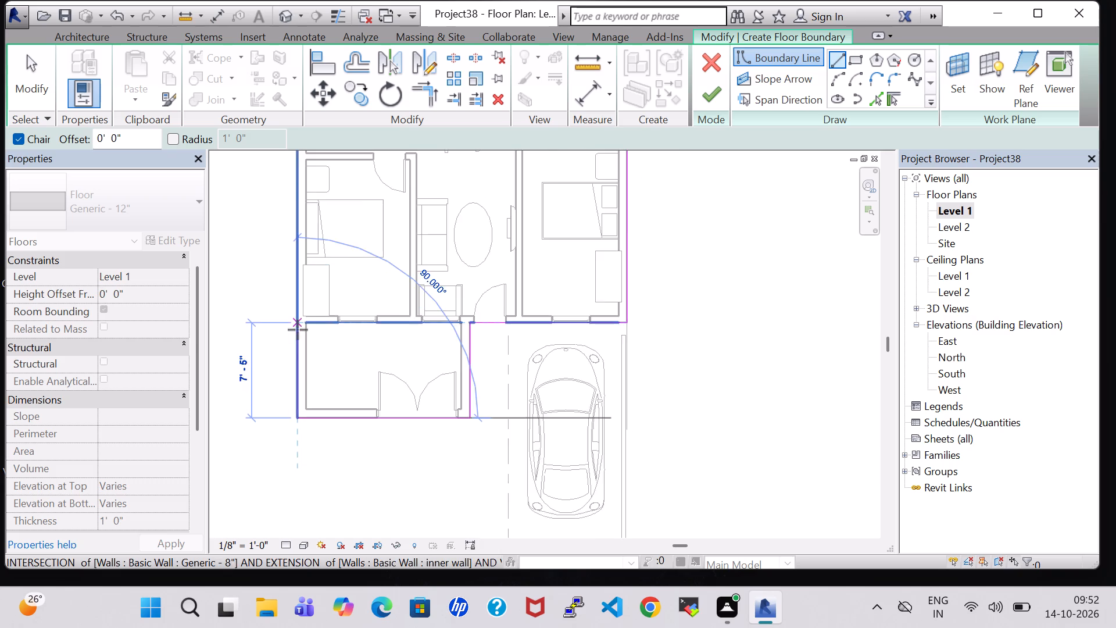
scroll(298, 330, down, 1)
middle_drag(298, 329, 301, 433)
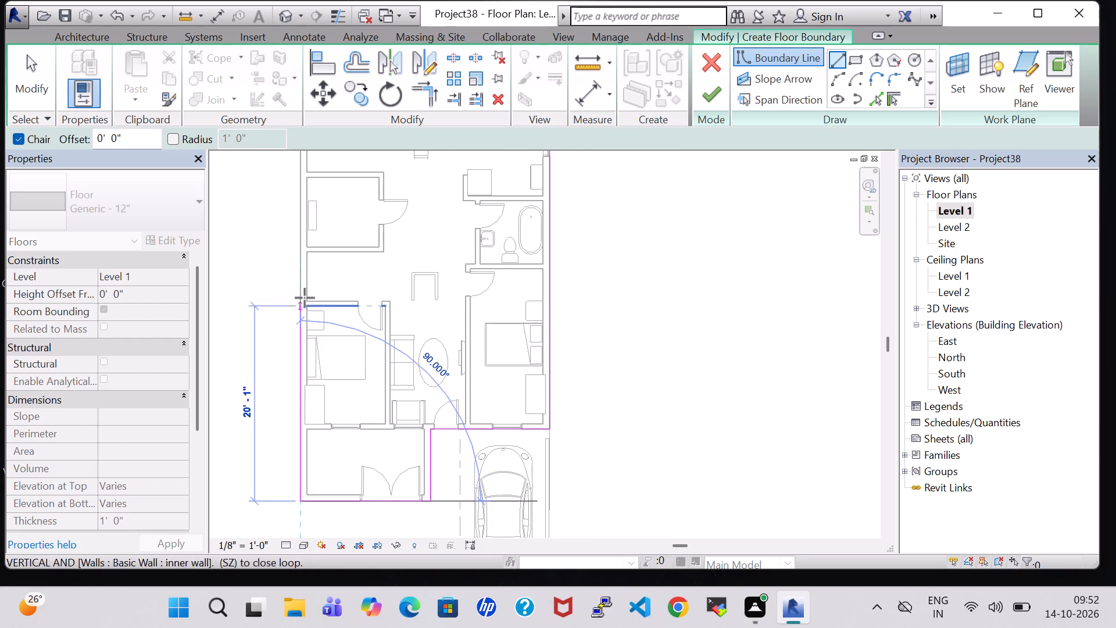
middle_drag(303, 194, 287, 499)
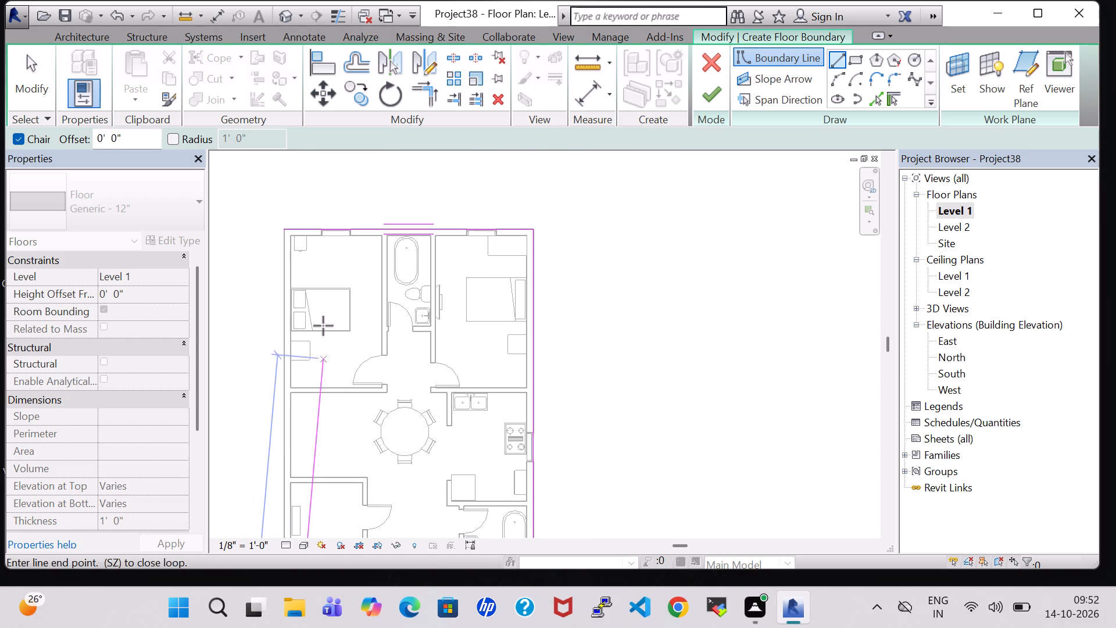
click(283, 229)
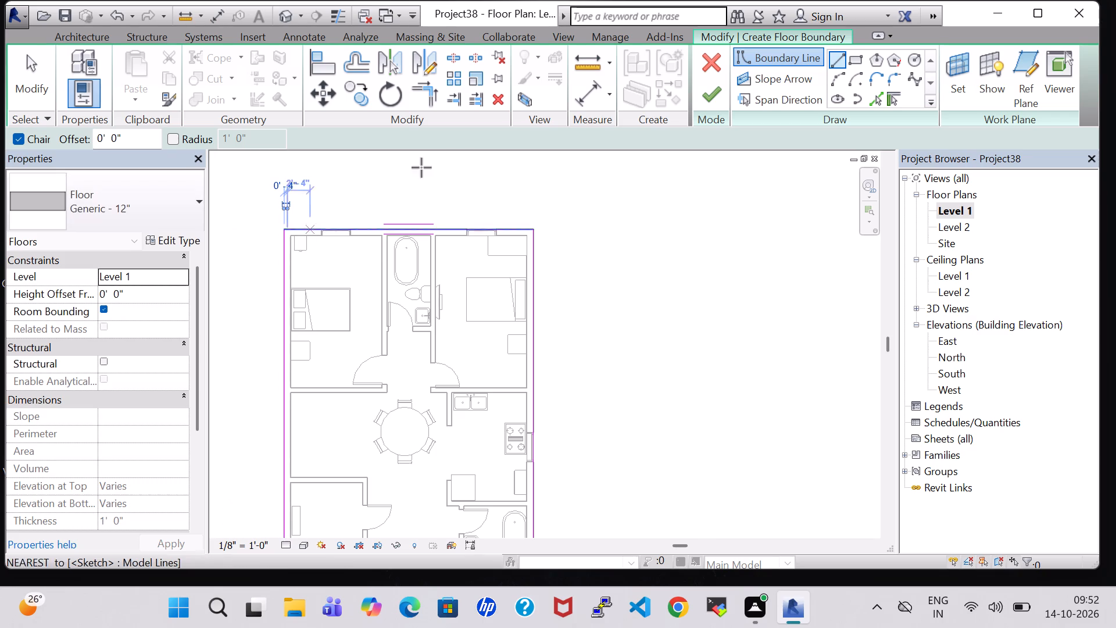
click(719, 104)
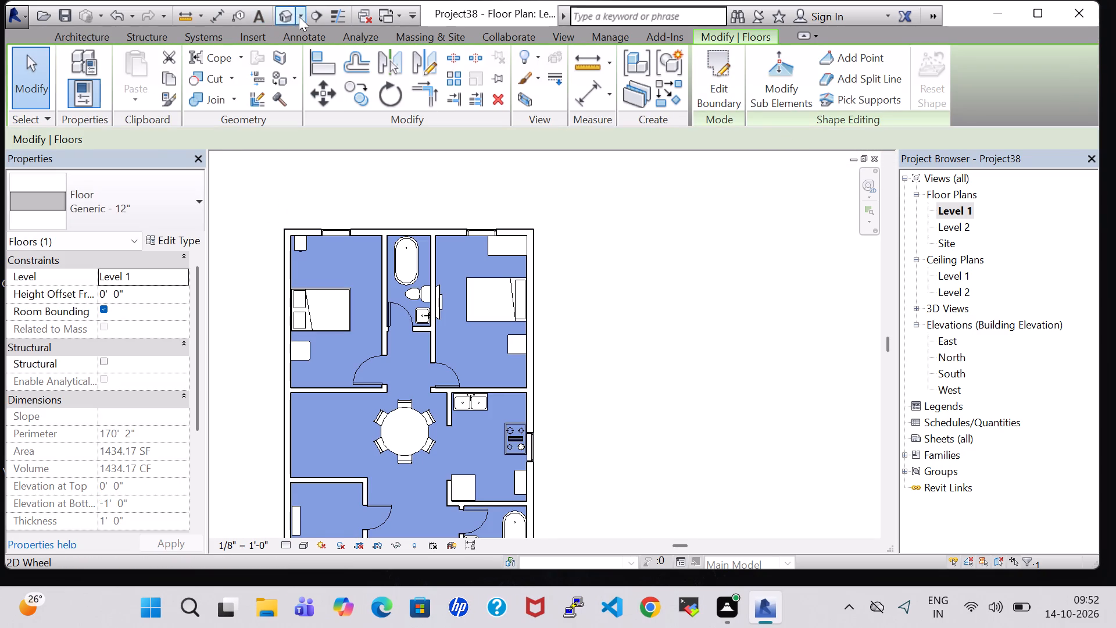
In the 3D view, delete the front enclosure's south wall with its double door, its east wall and the floor slab.
click(281, 12)
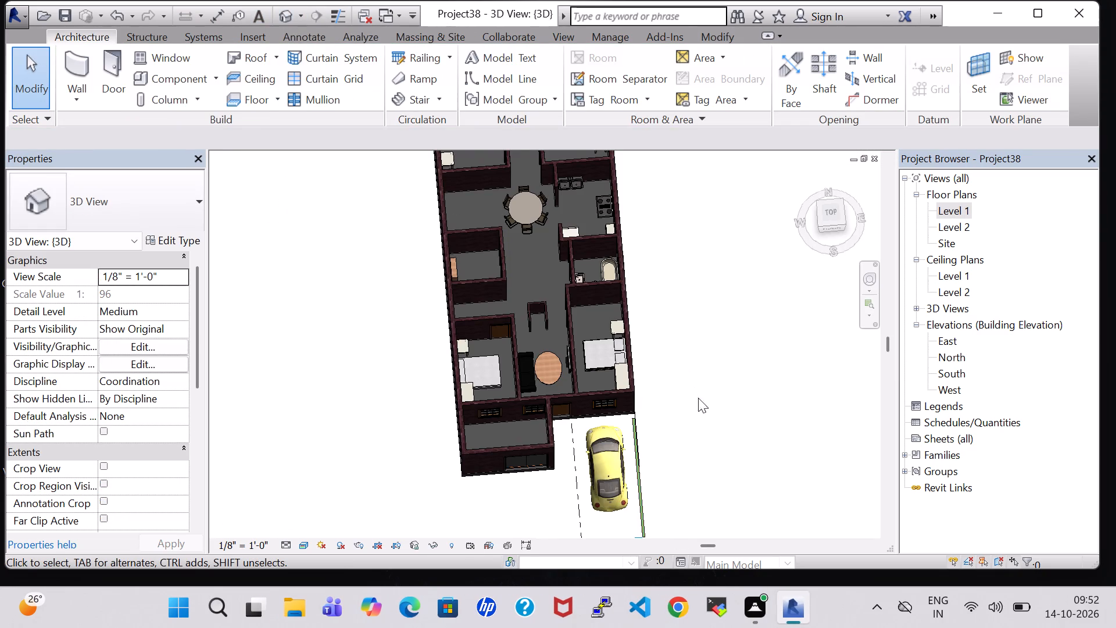
shift+middle_drag(703, 453, 690, 301)
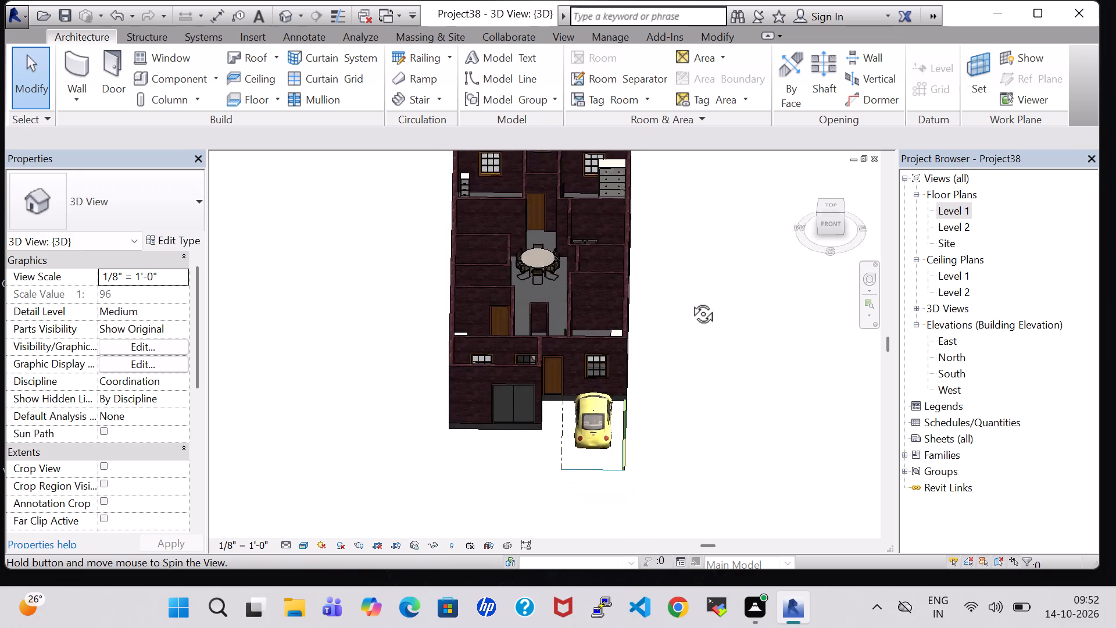
shift+middle_drag(690, 301, 688, 294)
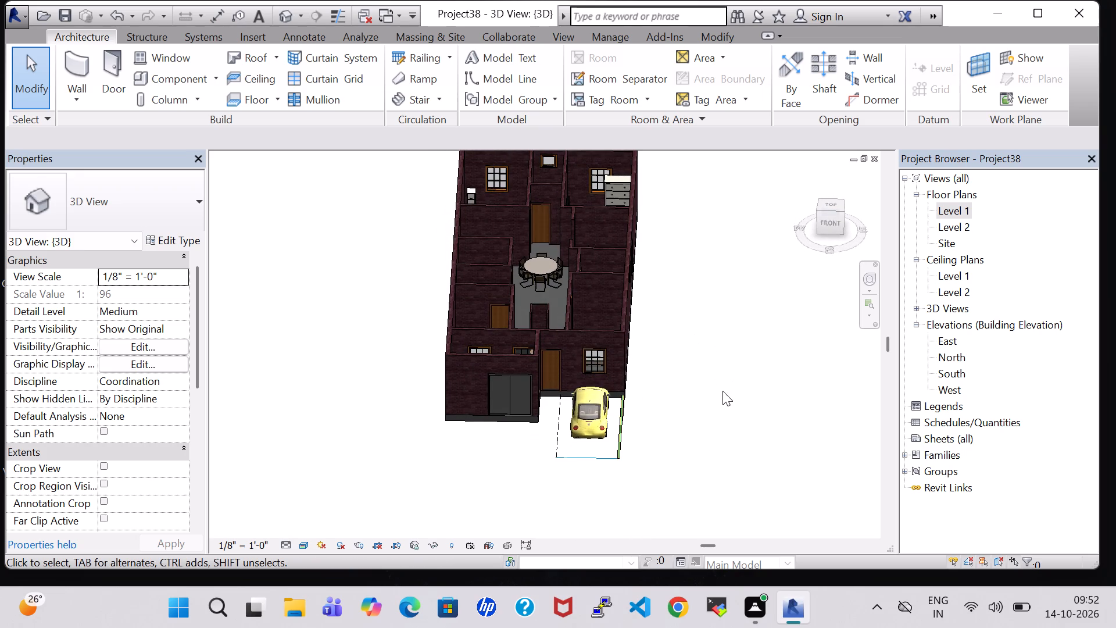
scroll(704, 380, up, 2)
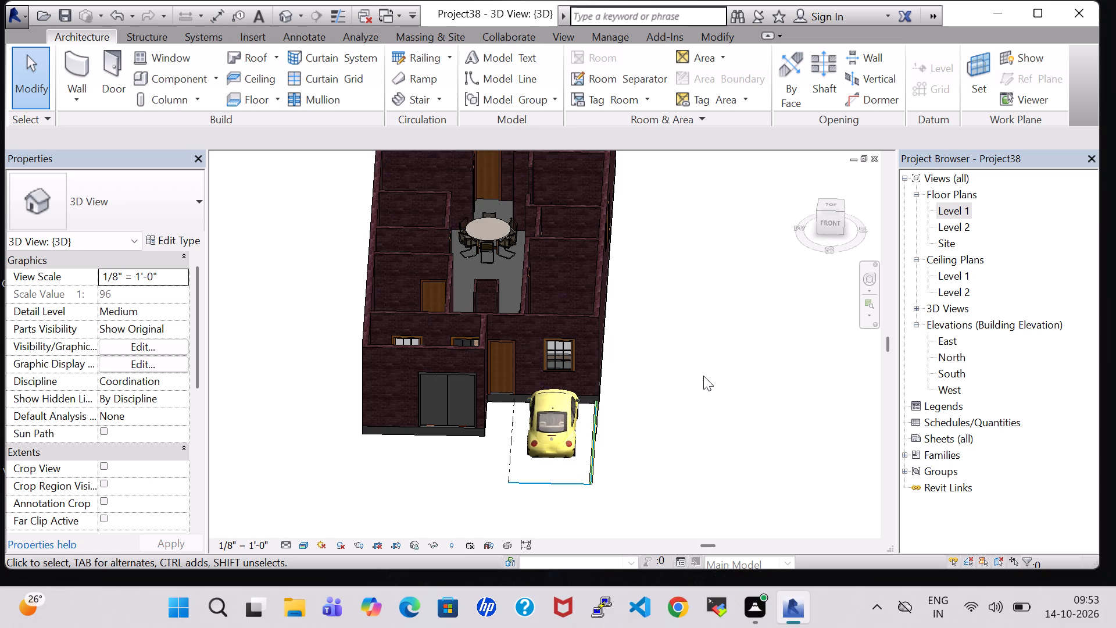
key(Escape)
key(Escape)
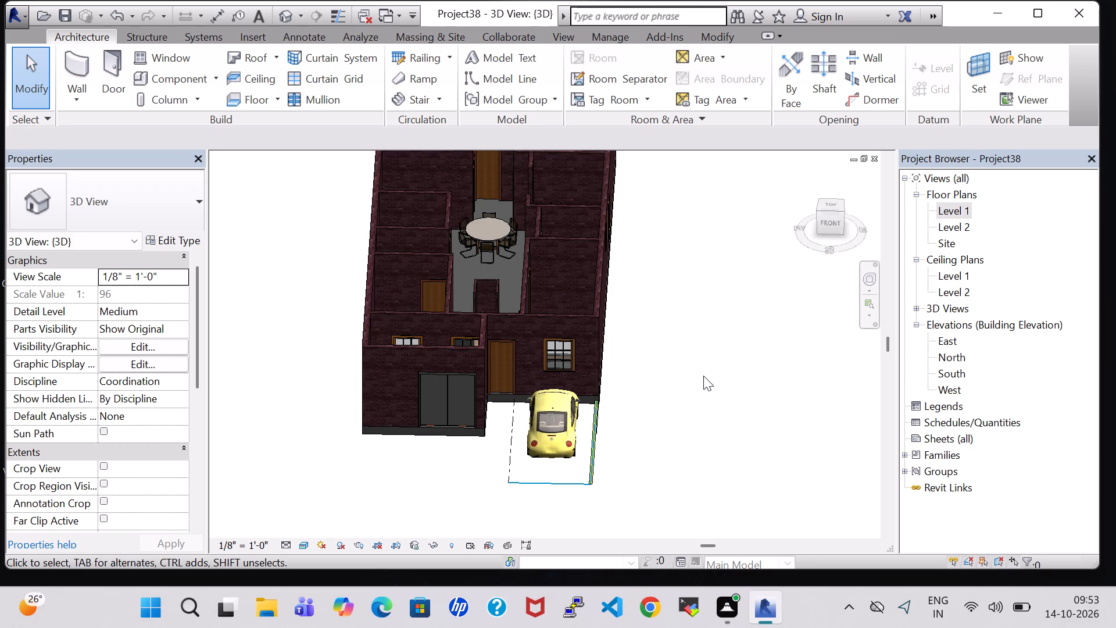
click(446, 357)
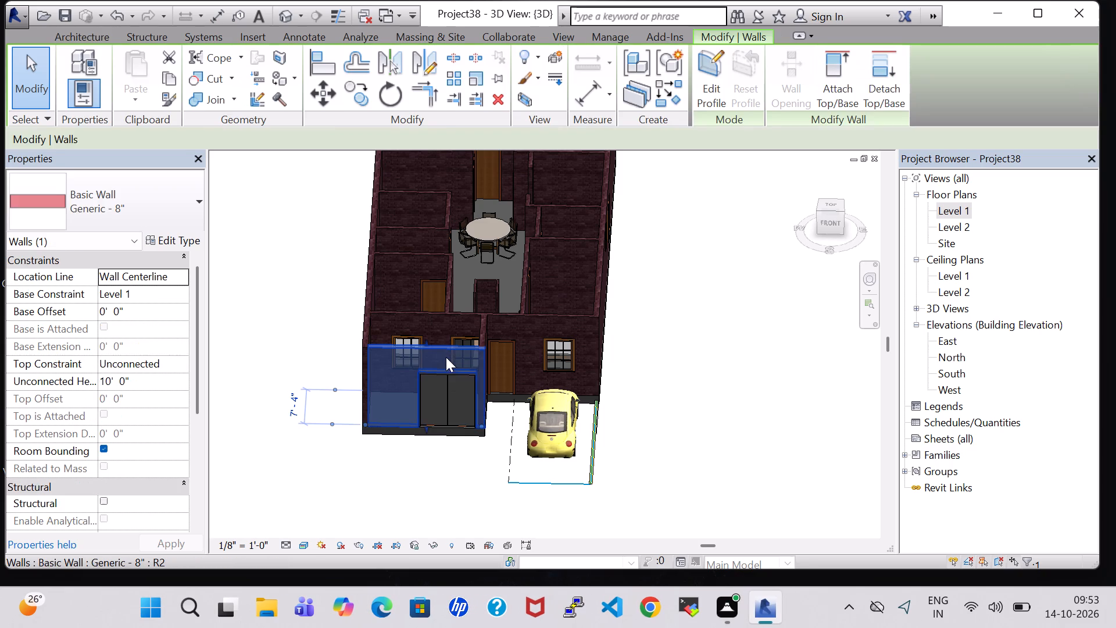
key(Delete)
click(481, 417)
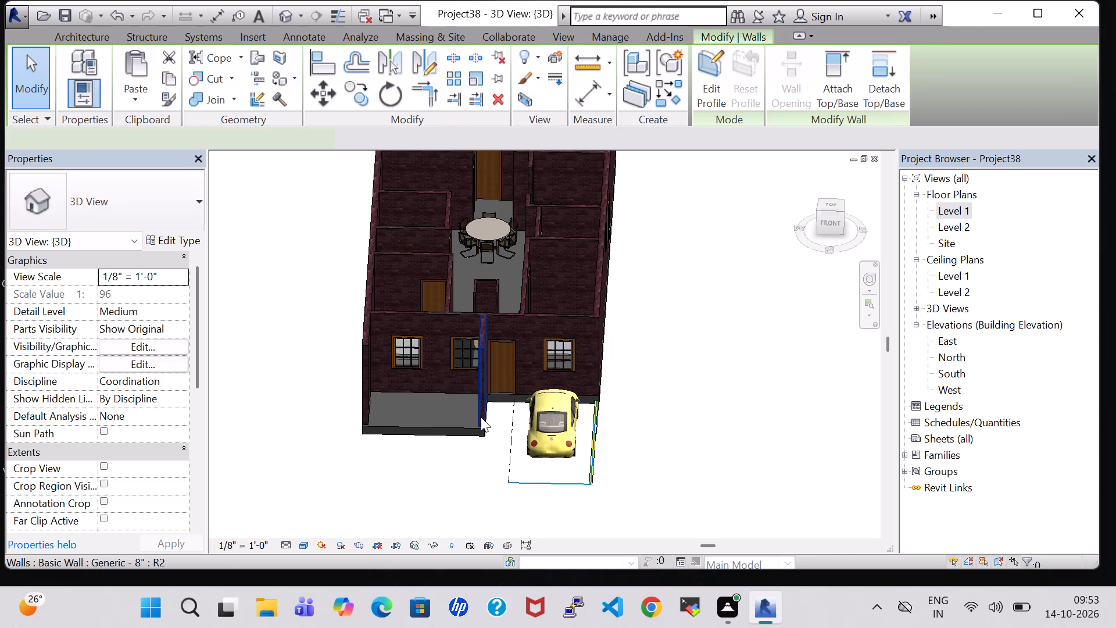
key(Delete)
click(456, 427)
key(Delete)
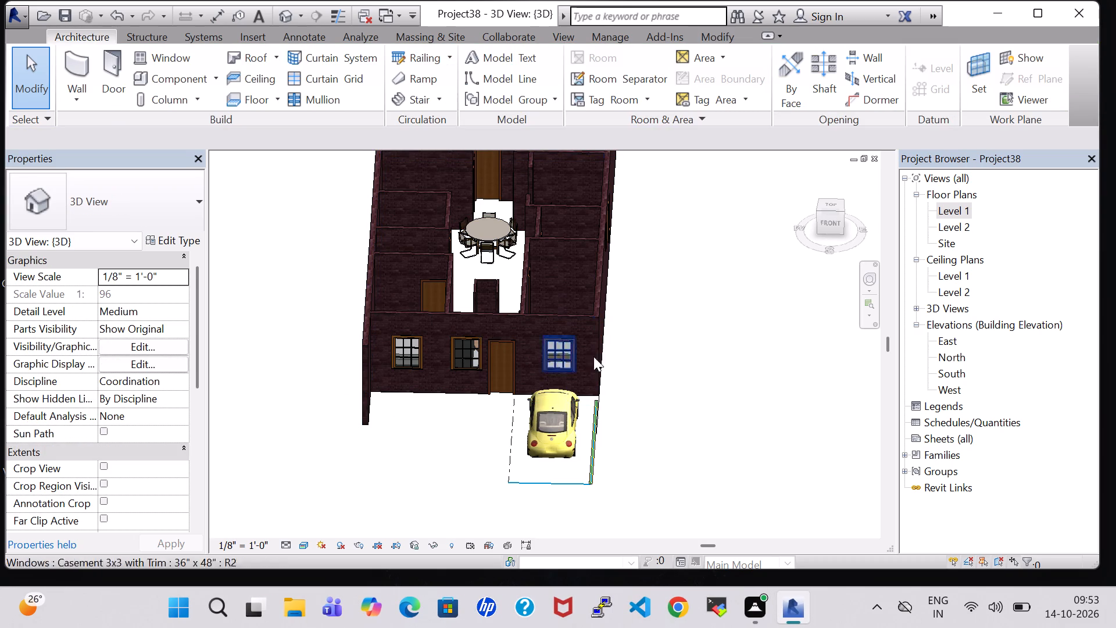
In the Level 1 plan, split the west exterior wall where it meets the outer face of the house's south wall.
double_click(954, 215)
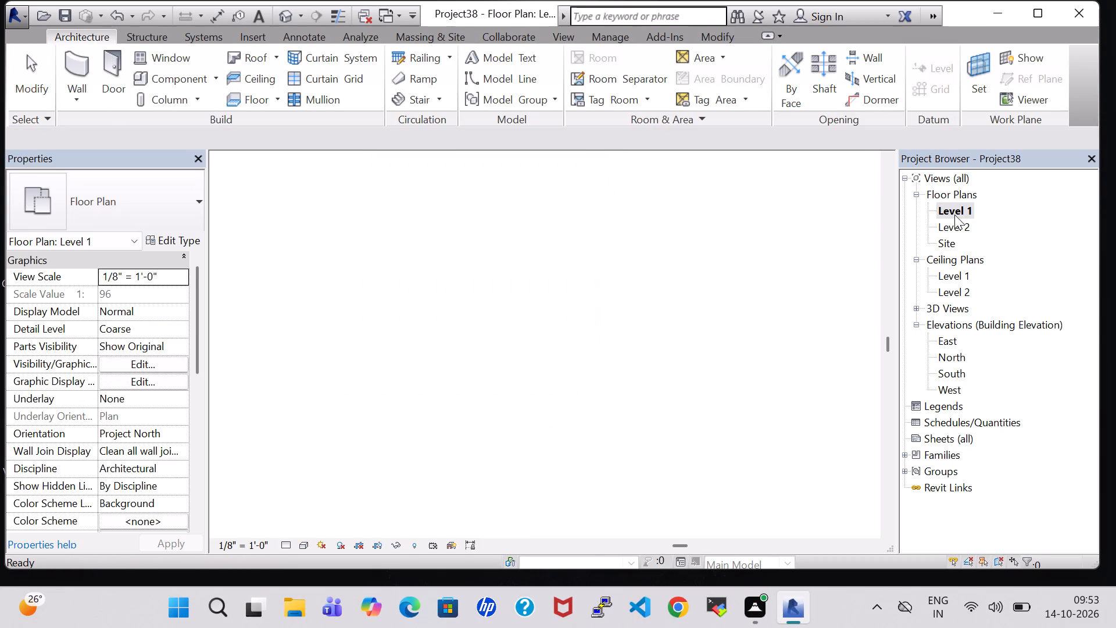
scroll(549, 402, down, 3)
middle_drag(589, 413, 630, 337)
middle_drag(636, 341, 637, 248)
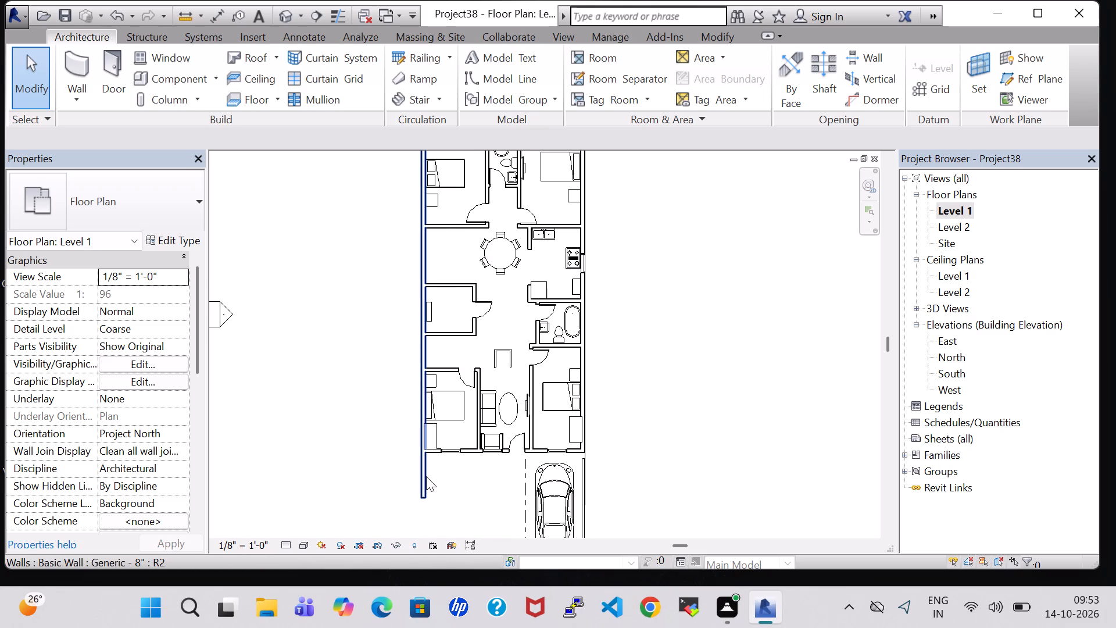
click(426, 476)
click(697, 373)
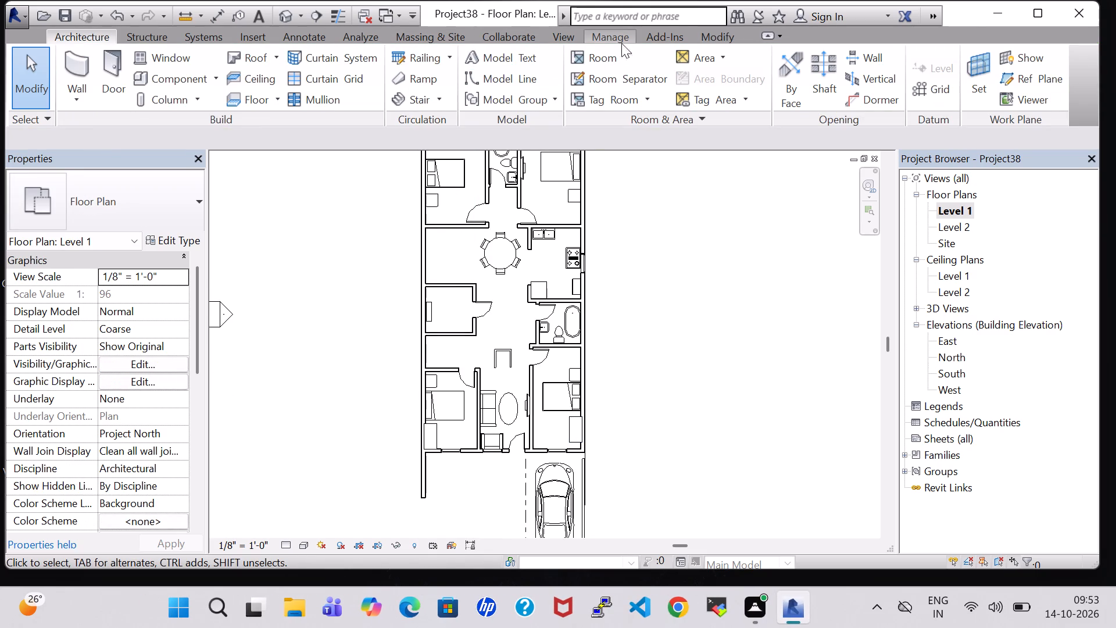
click(716, 41)
scroll(494, 487, up, 3)
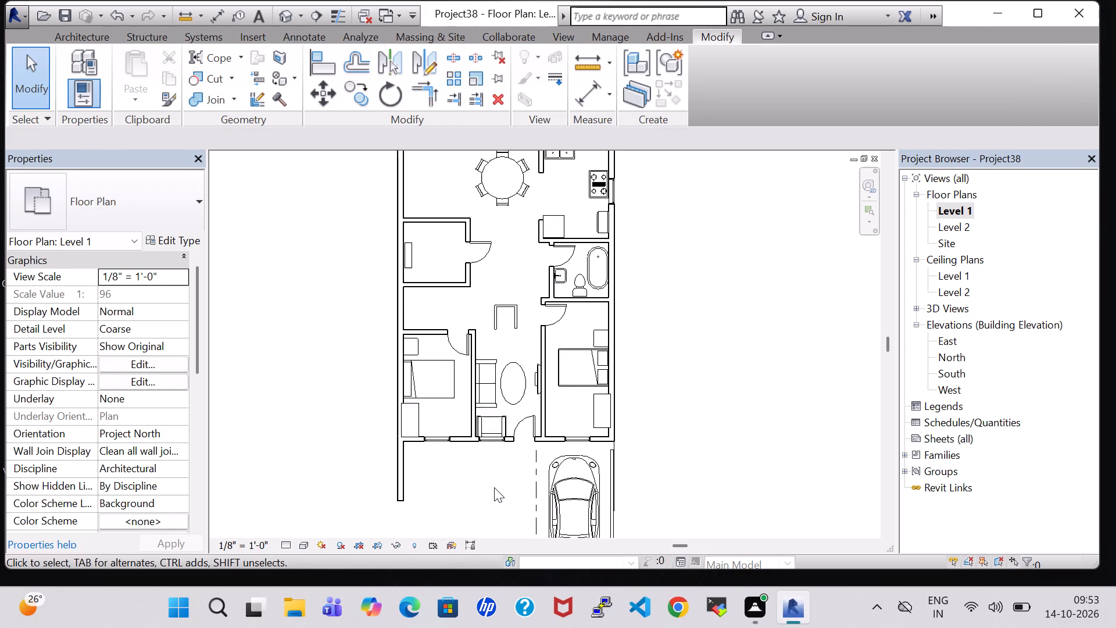
scroll(494, 487, up, 2)
click(449, 60)
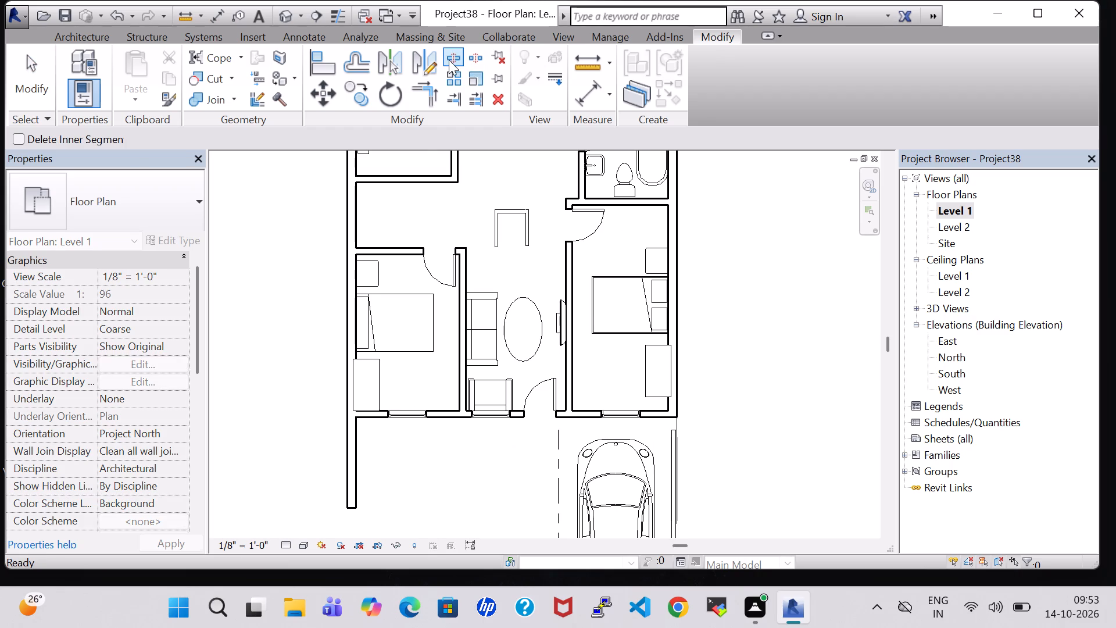
scroll(371, 477, up, 6)
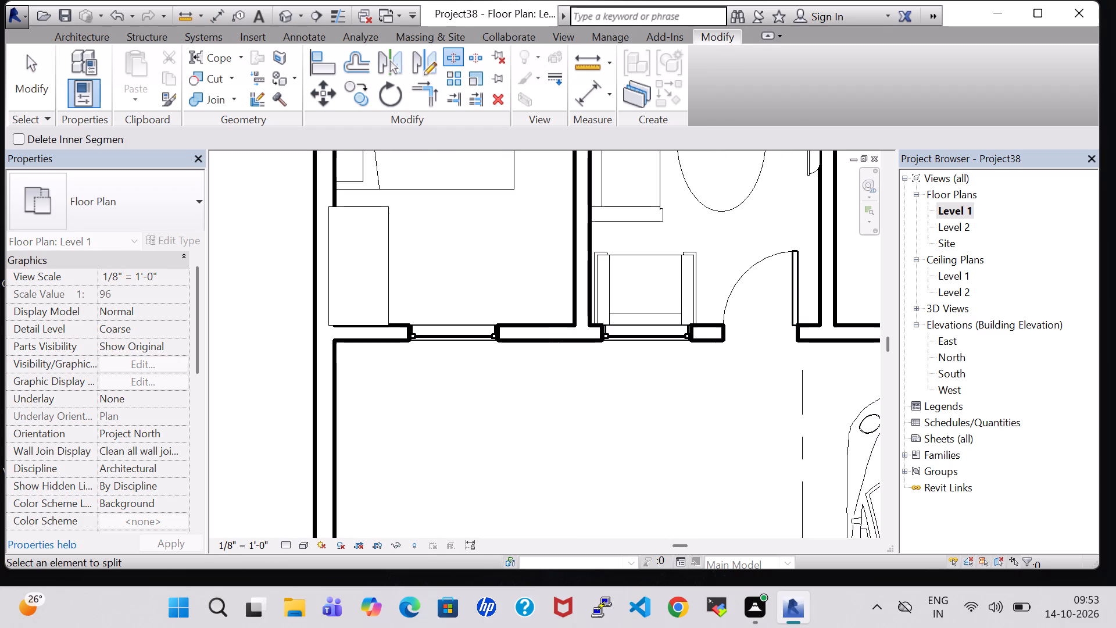
click(339, 344)
scroll(431, 475, down, 5)
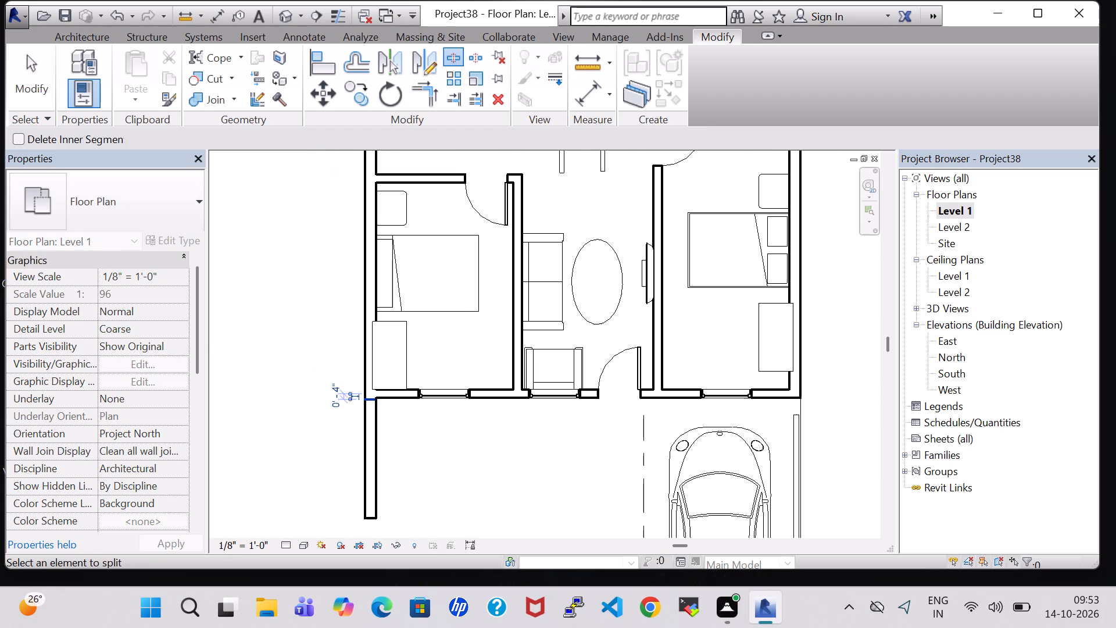
key(Escape)
key(Escape)
Delete the split-off piece of the west wall that extends south past the house.
click(377, 465)
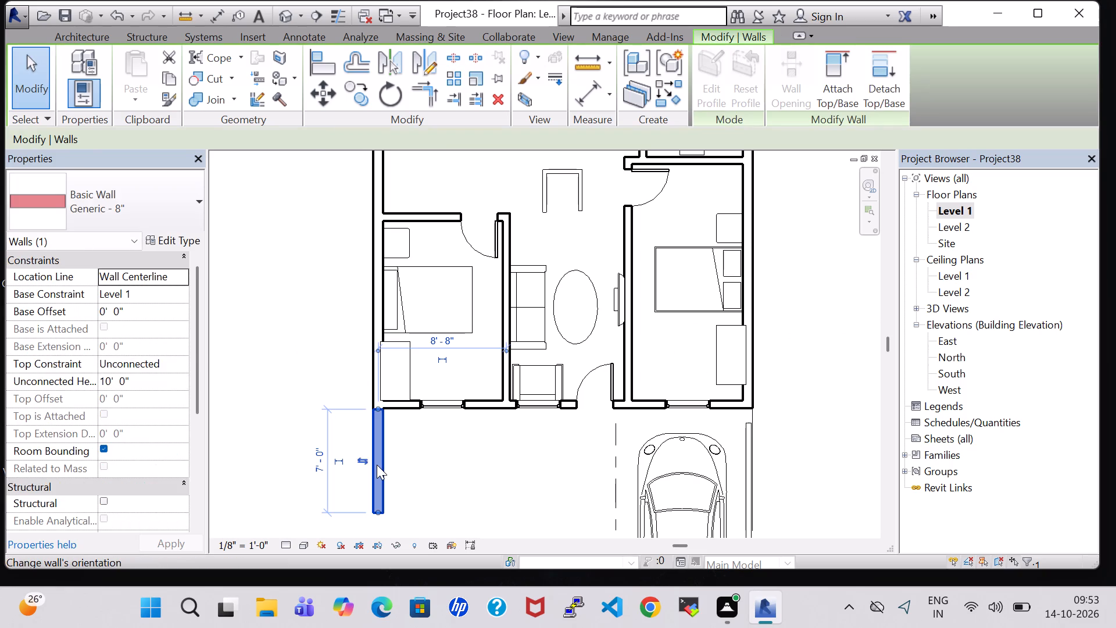
key(Delete)
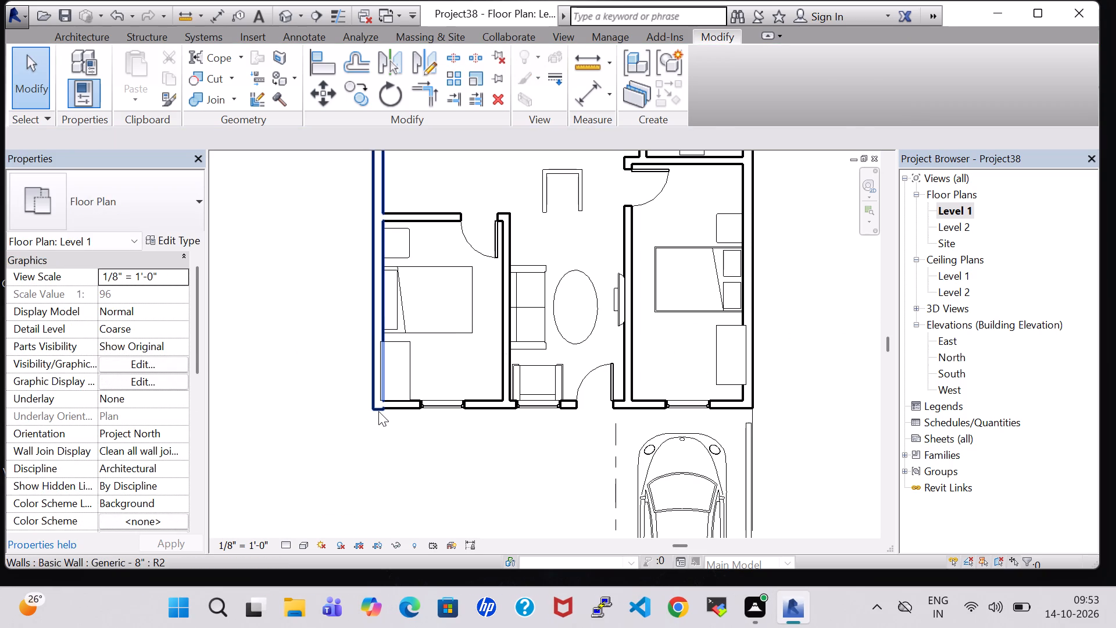
Nudge the remaining west wall slightly north to line its end up with the south wall's outer face.
click(378, 411)
key(Up)
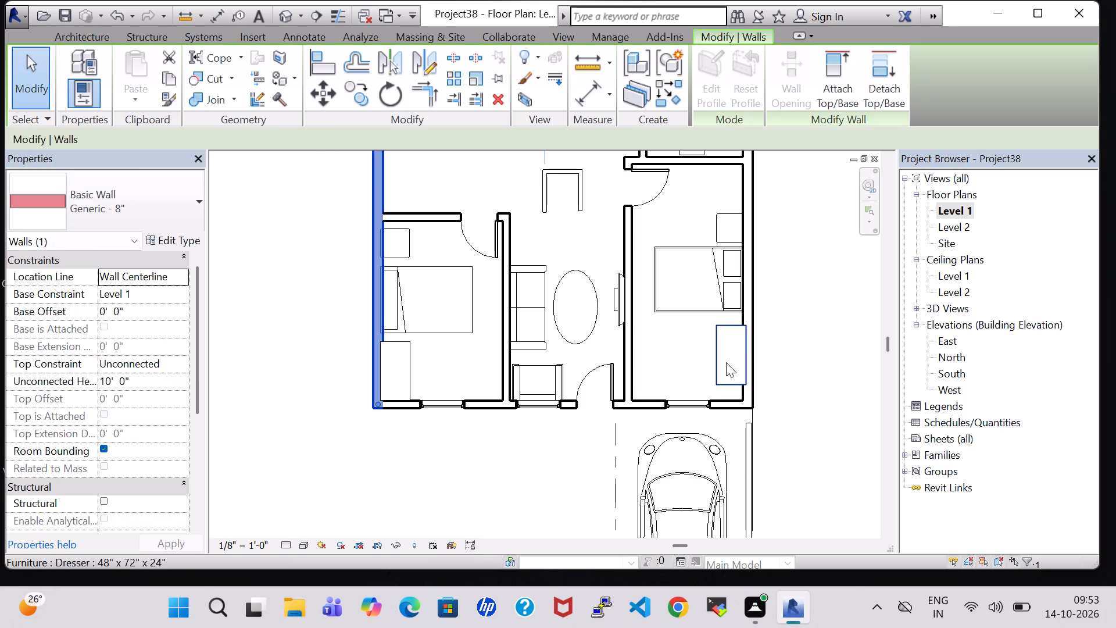
click(781, 338)
Sketch and finish a three-sided railing path against the house's south wall, from its west corner, about 13' wide and 11' deep.
scroll(781, 338, down, 2)
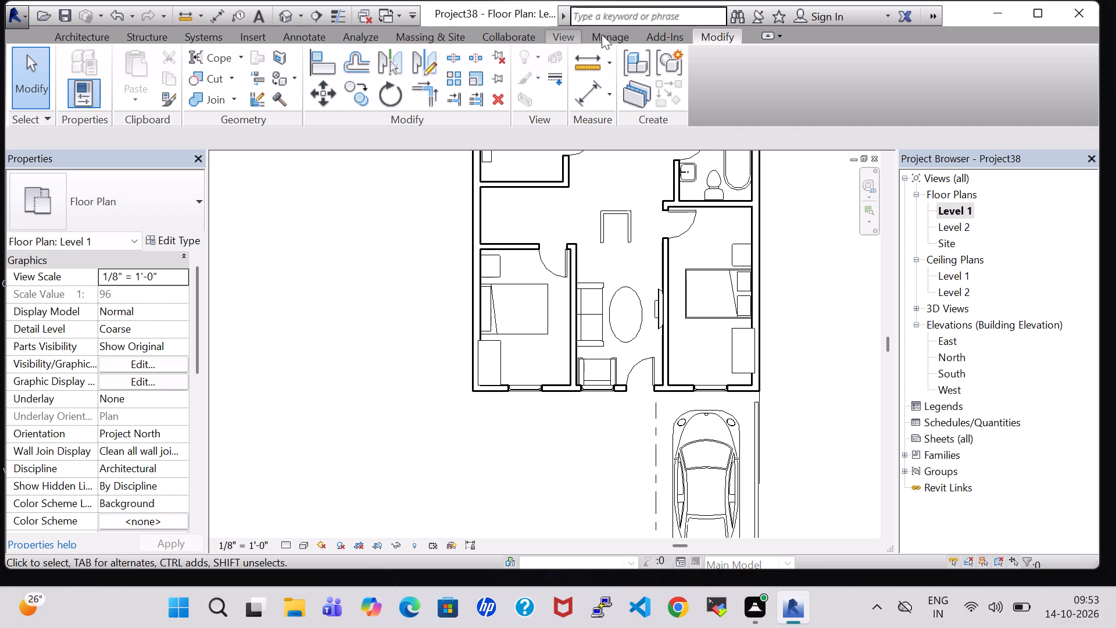
click(99, 38)
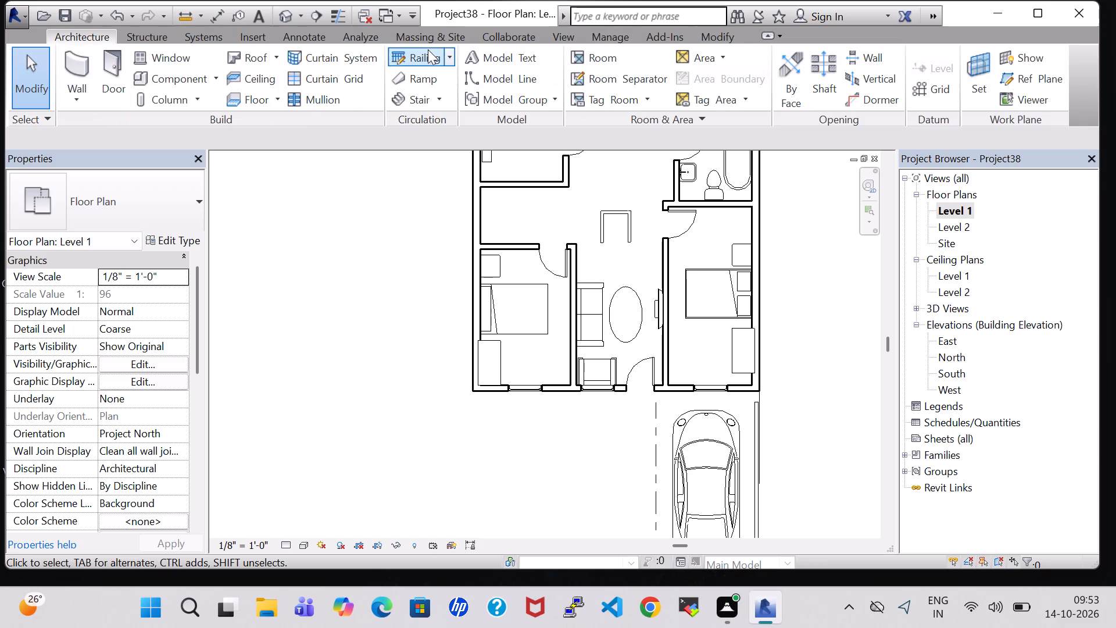
click(421, 56)
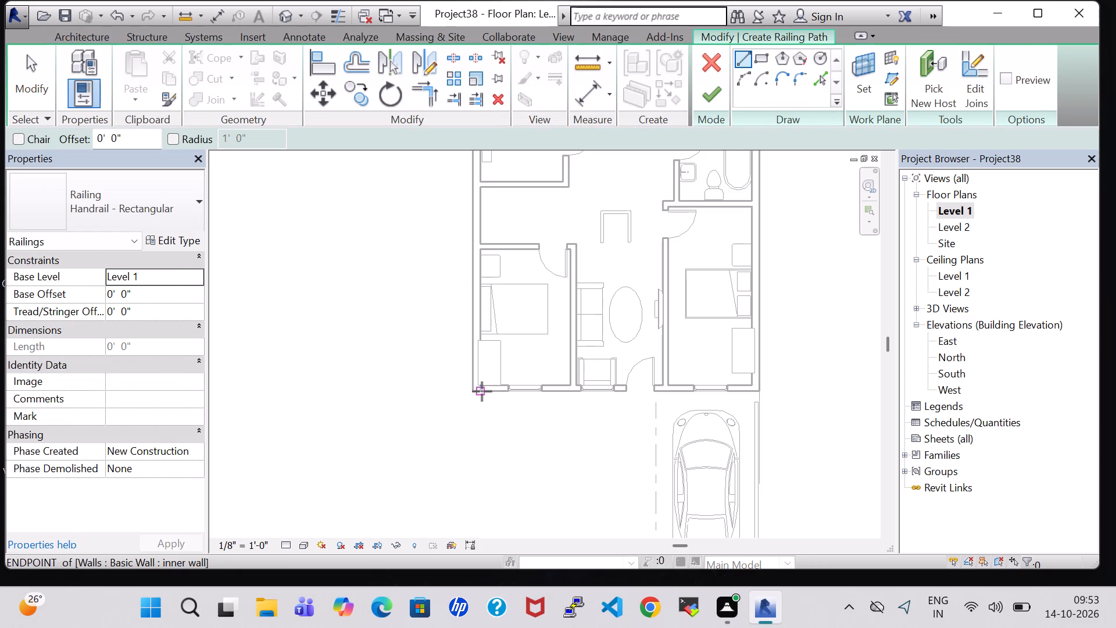
scroll(482, 391, up, 5)
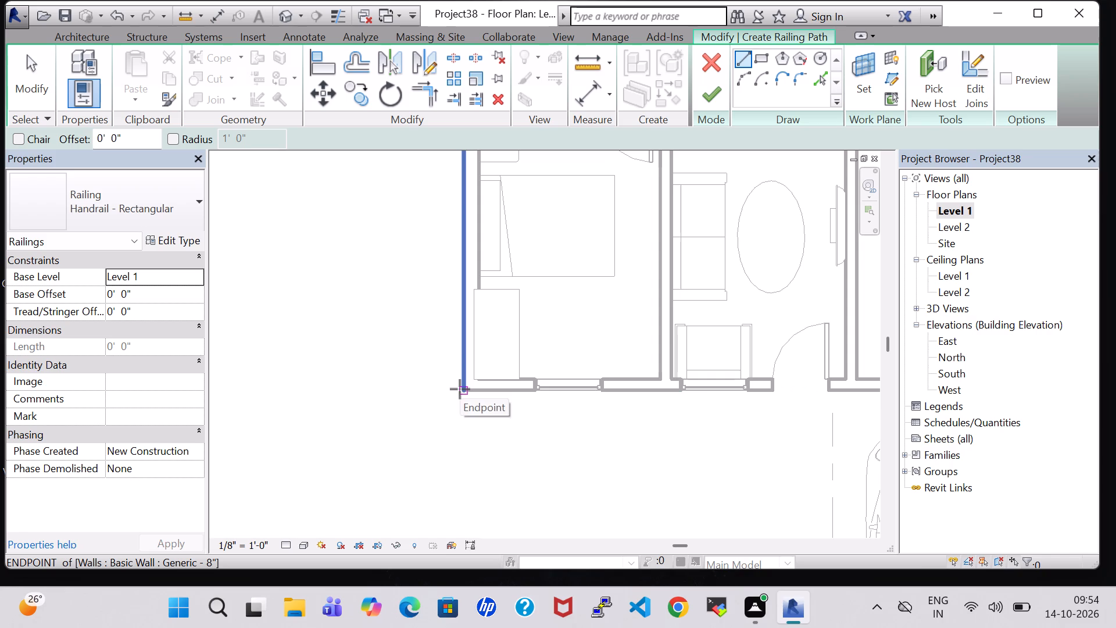
click(464, 390)
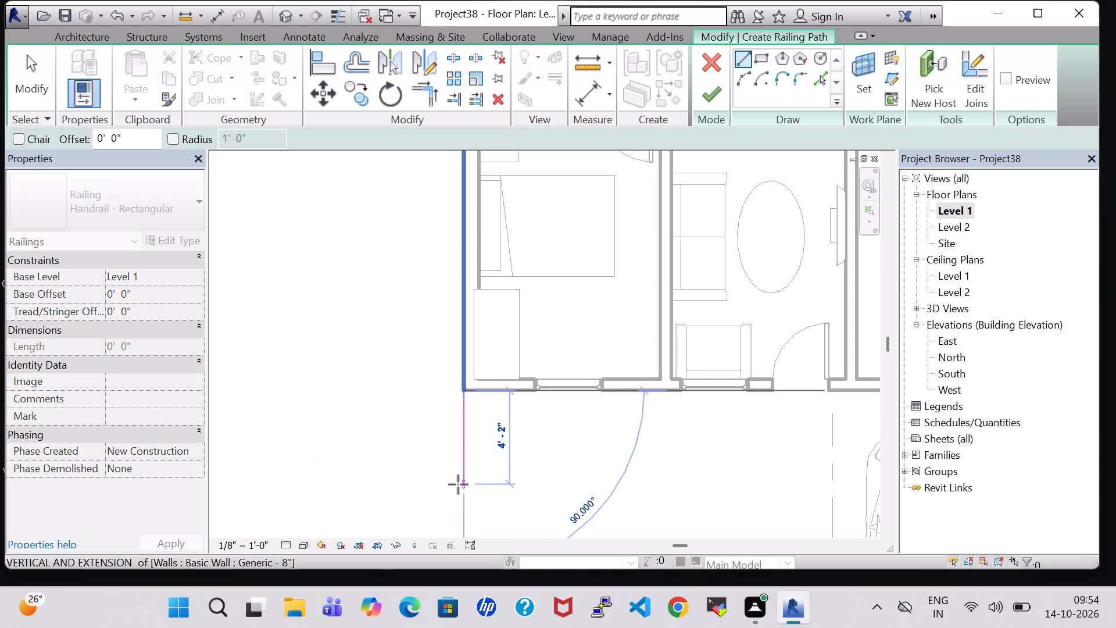
scroll(458, 484, down, 4)
middle_drag(459, 484, 460, 358)
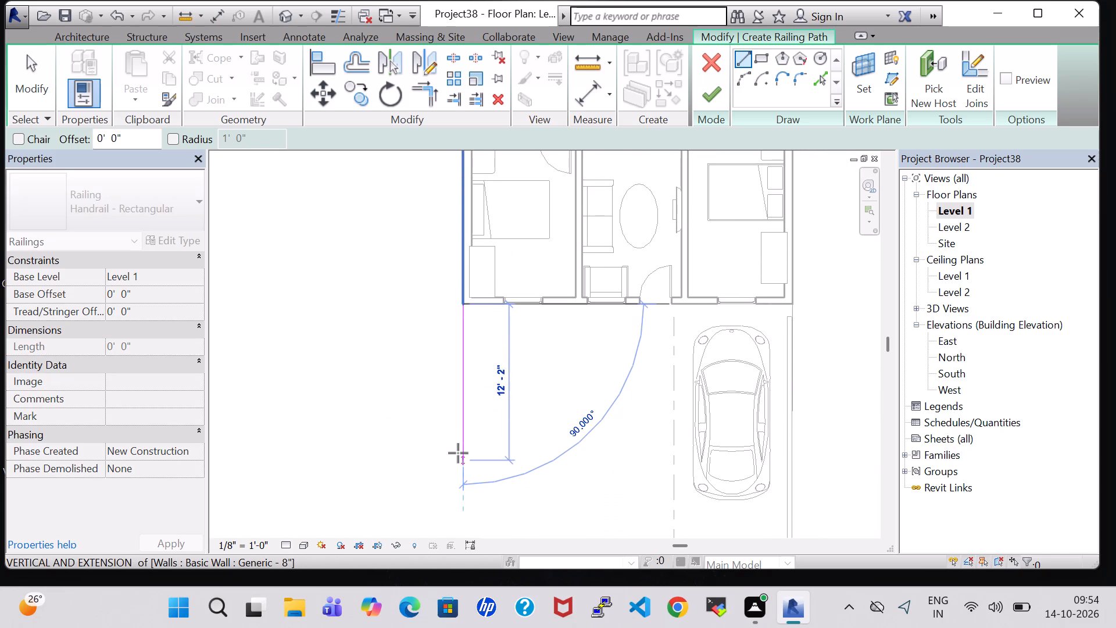
click(458, 443)
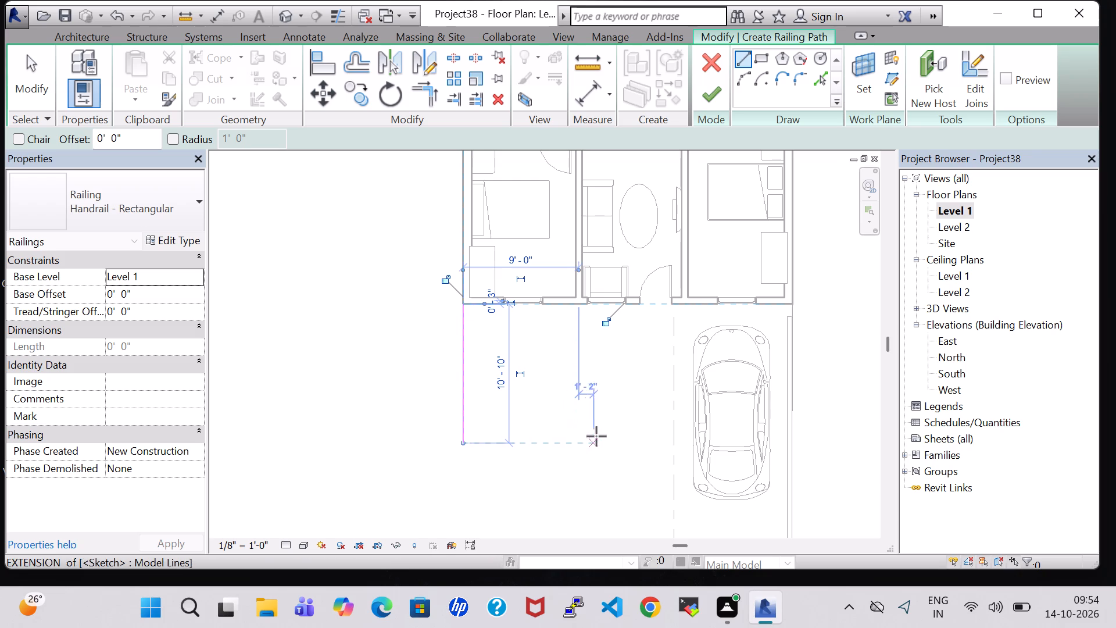
click(630, 443)
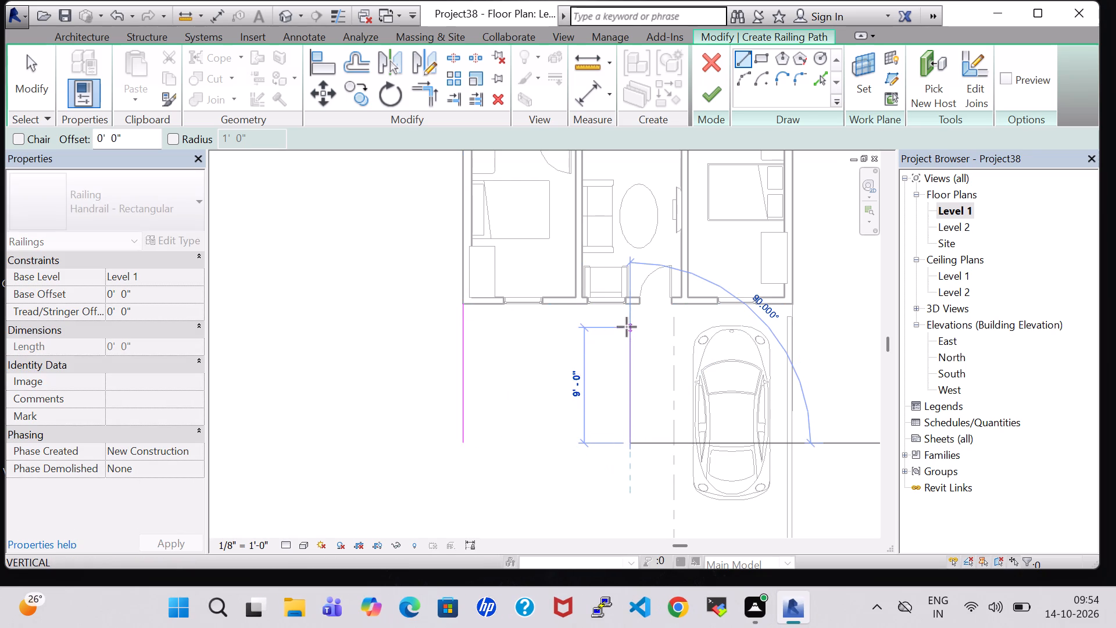
click(629, 303)
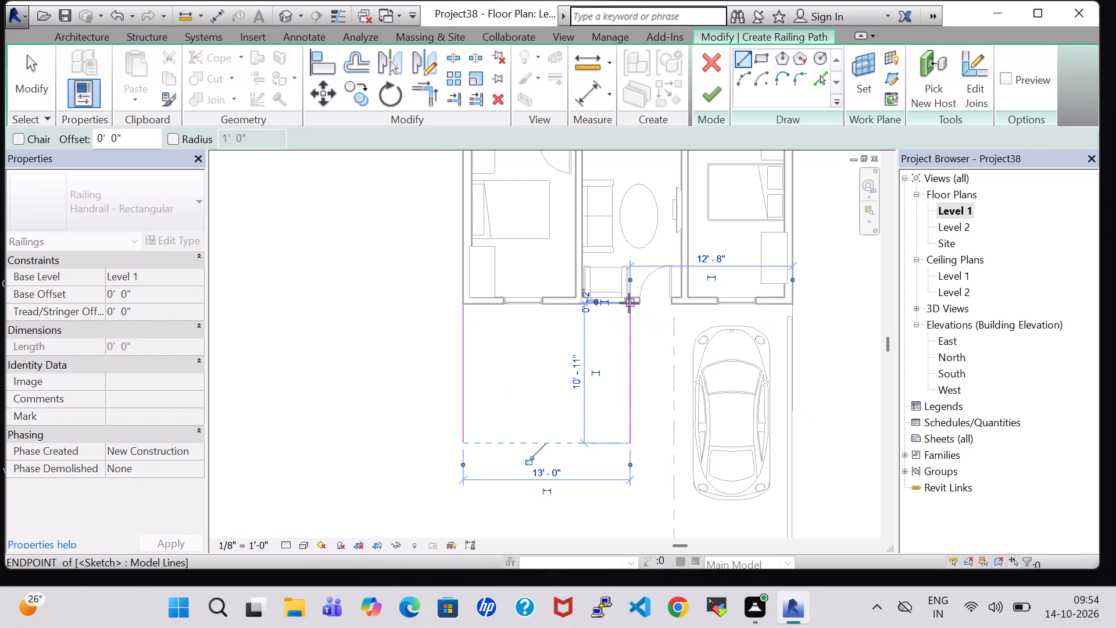
key(Escape)
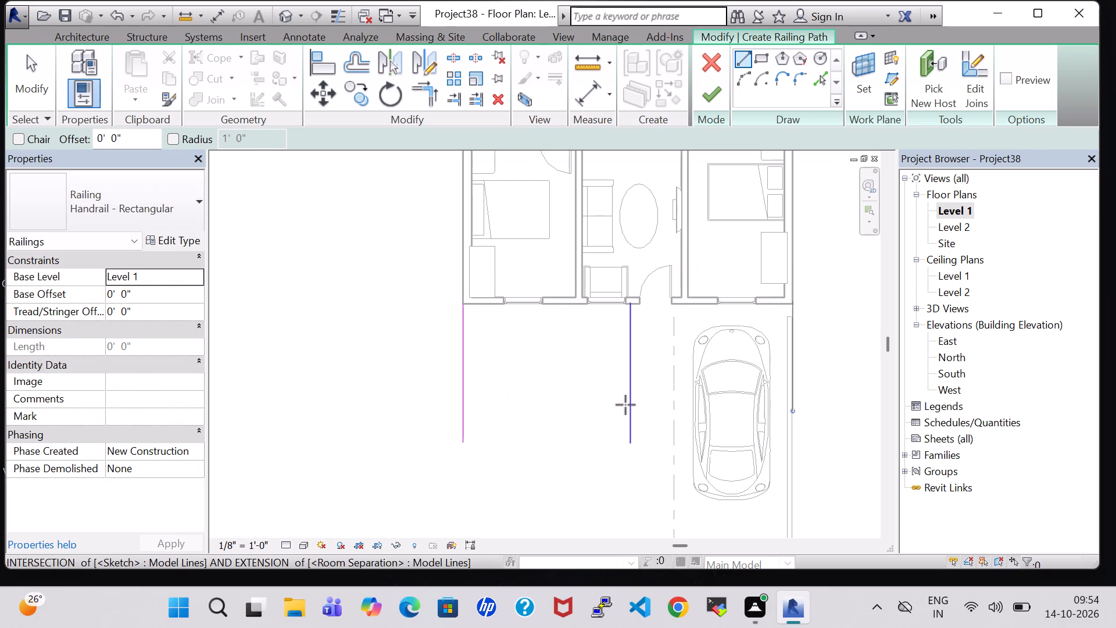
click(631, 444)
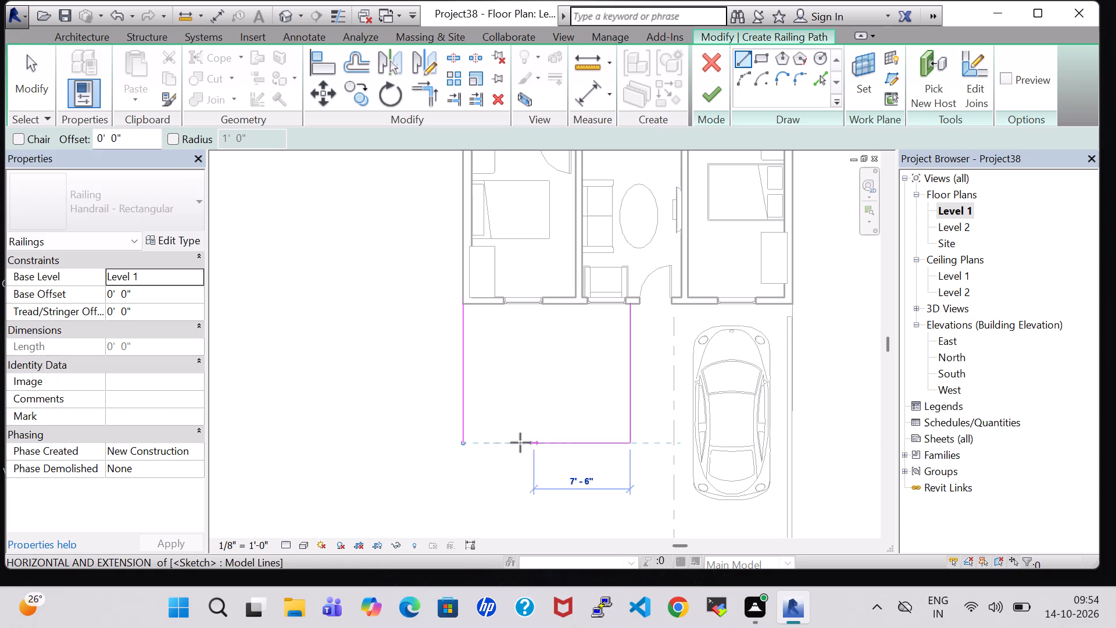
click(463, 442)
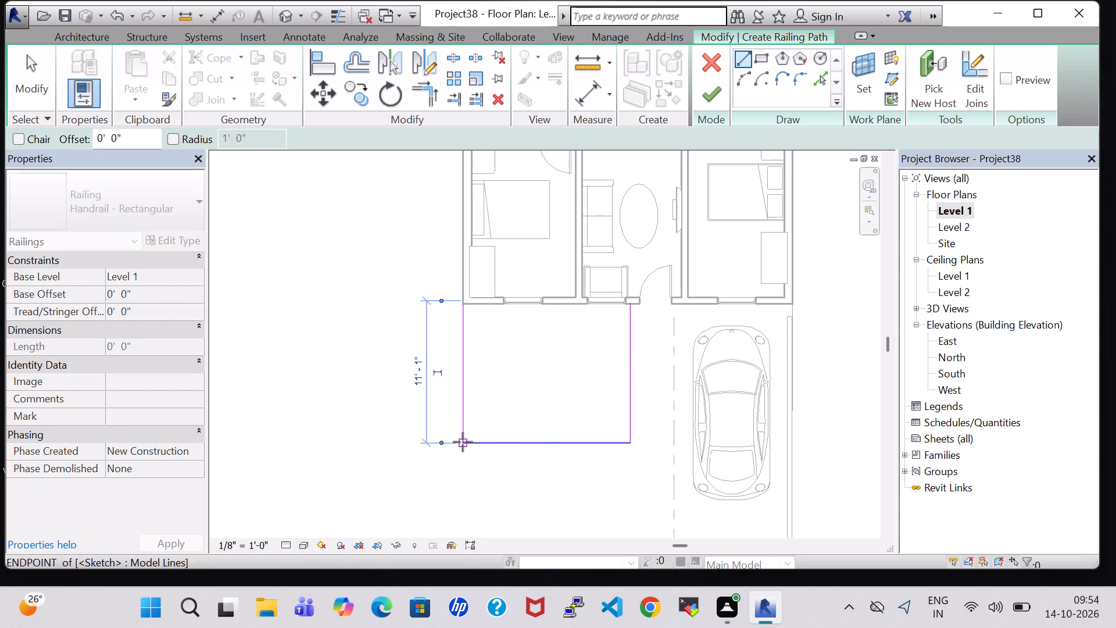
click(706, 99)
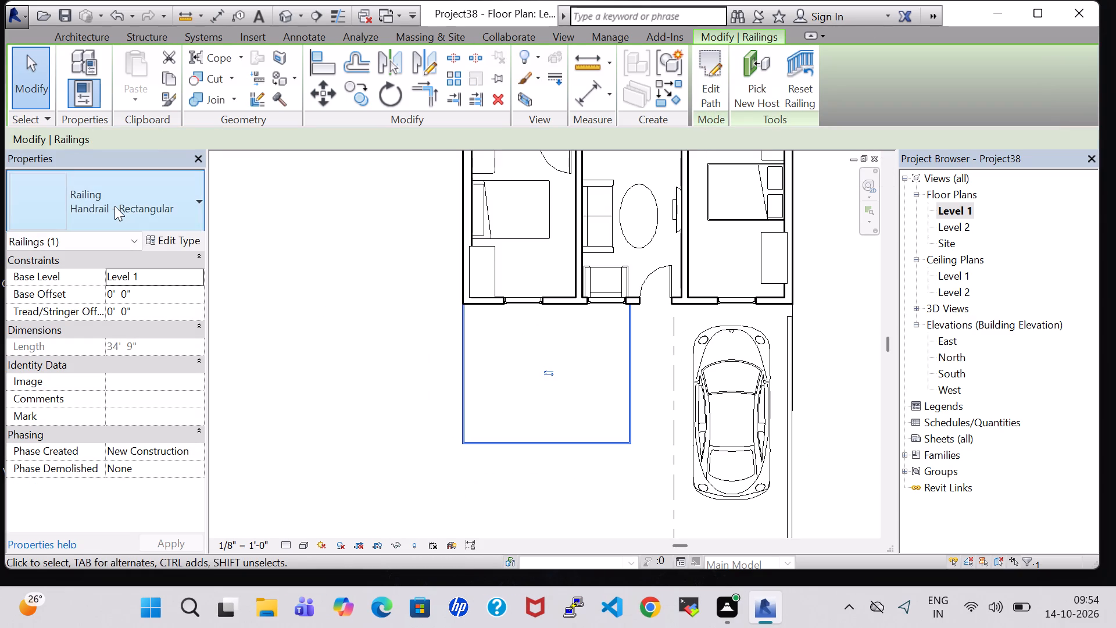
Change the new front railing's type to Glass Panel - Bottom Fill.
click(115, 206)
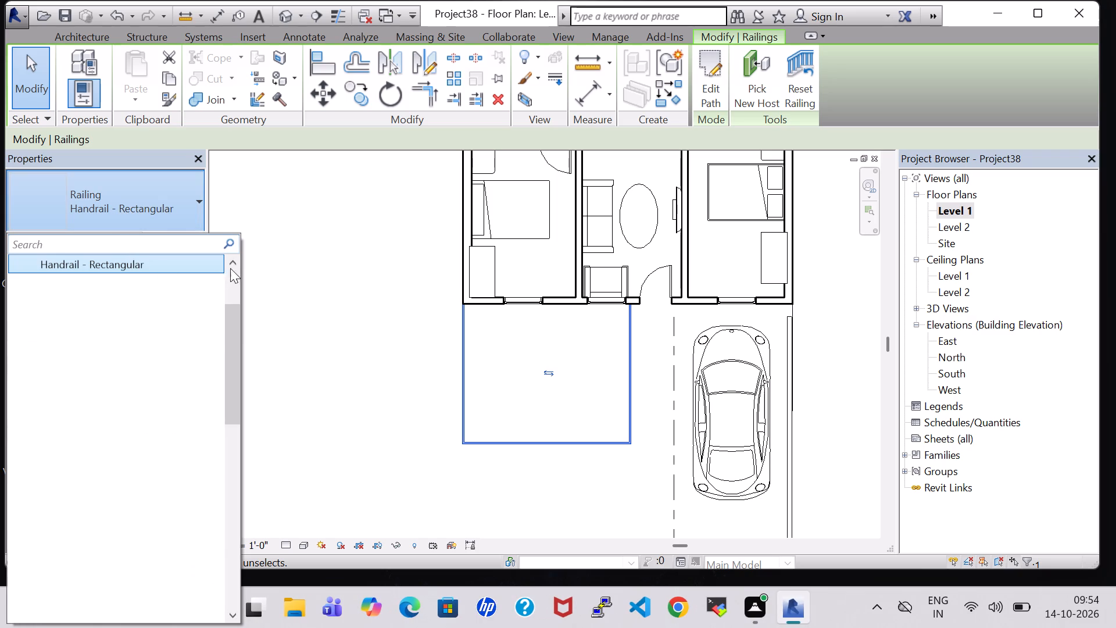
triple_click(233, 258)
click(233, 258)
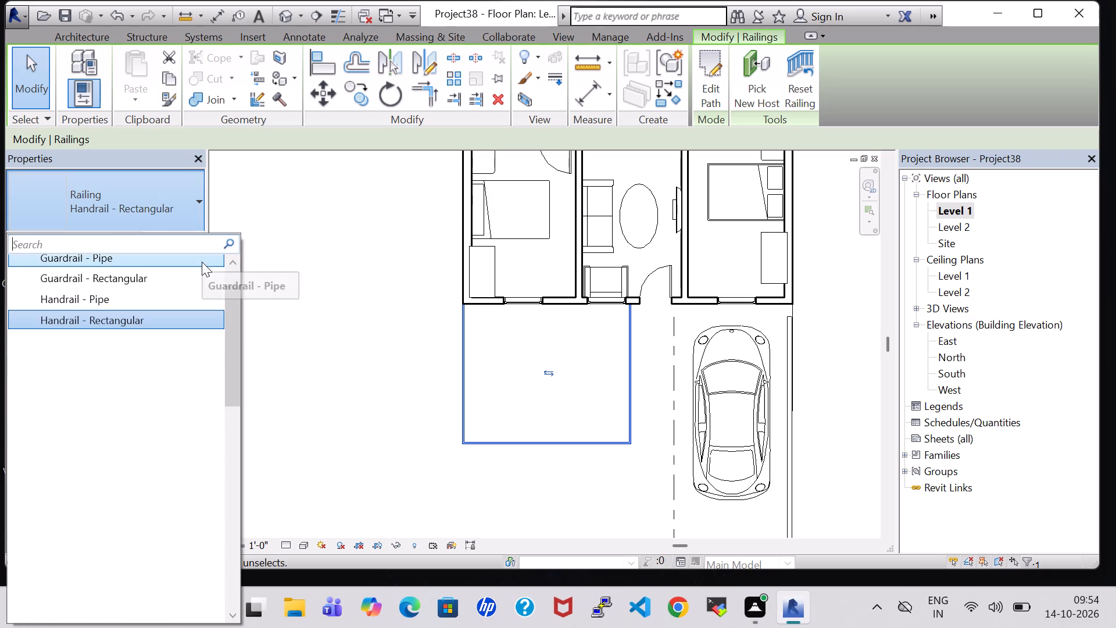
click(237, 261)
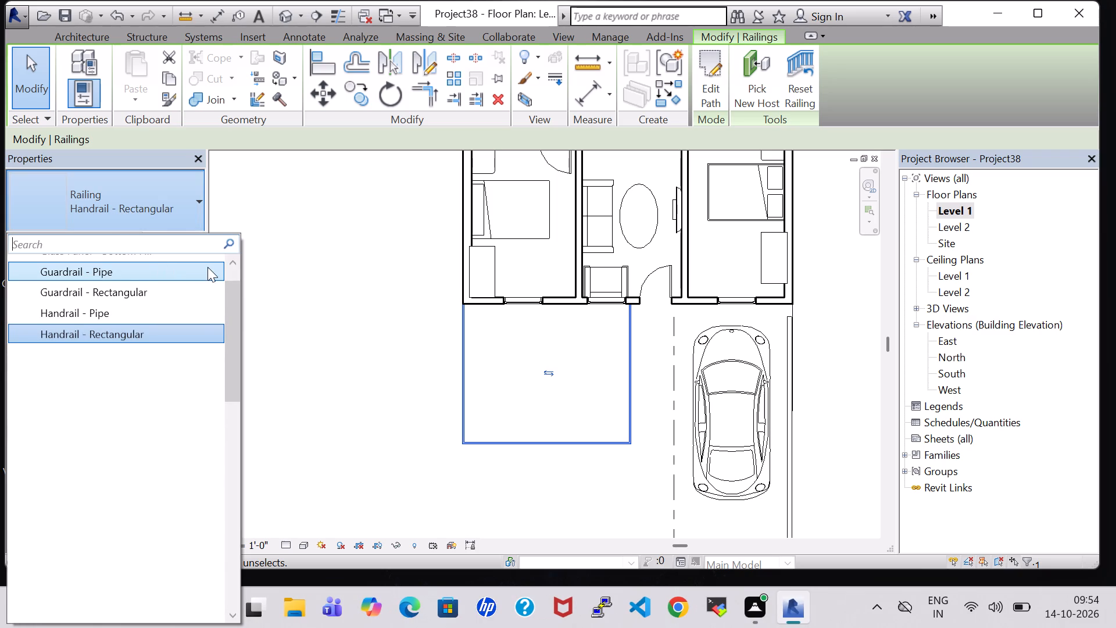
click(234, 257)
click(152, 264)
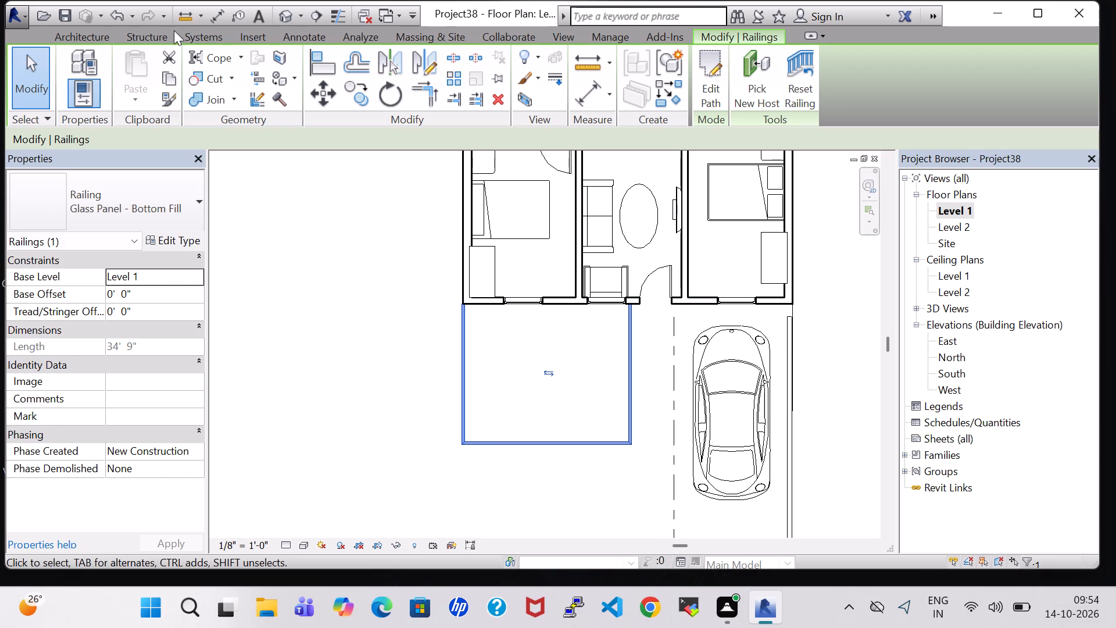
In the 3D view, start a toposurface at elevation 0' 0" with four corner points covering the railed area and the strip to the parking space.
click(287, 10)
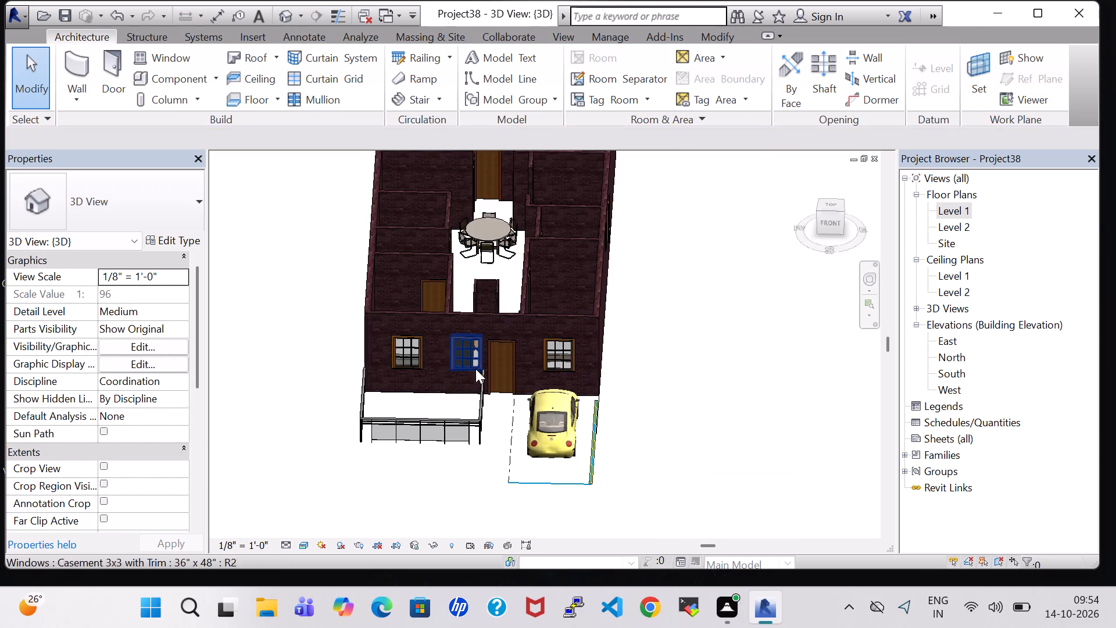
middle_drag(656, 378, 659, 405)
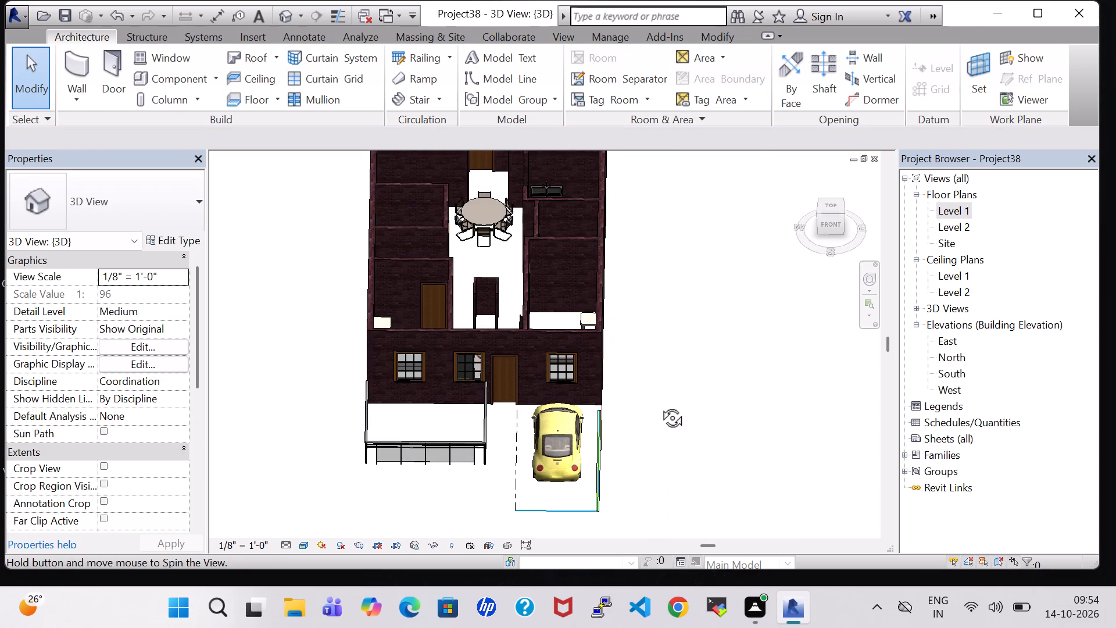
middle_drag(659, 405, 657, 418)
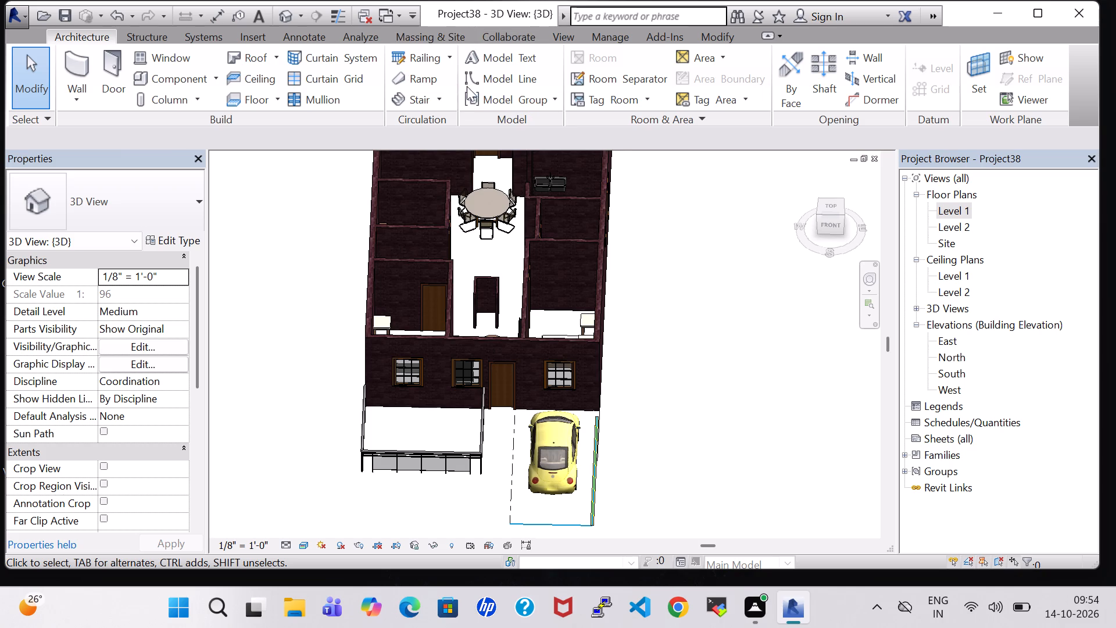
click(420, 38)
click(414, 65)
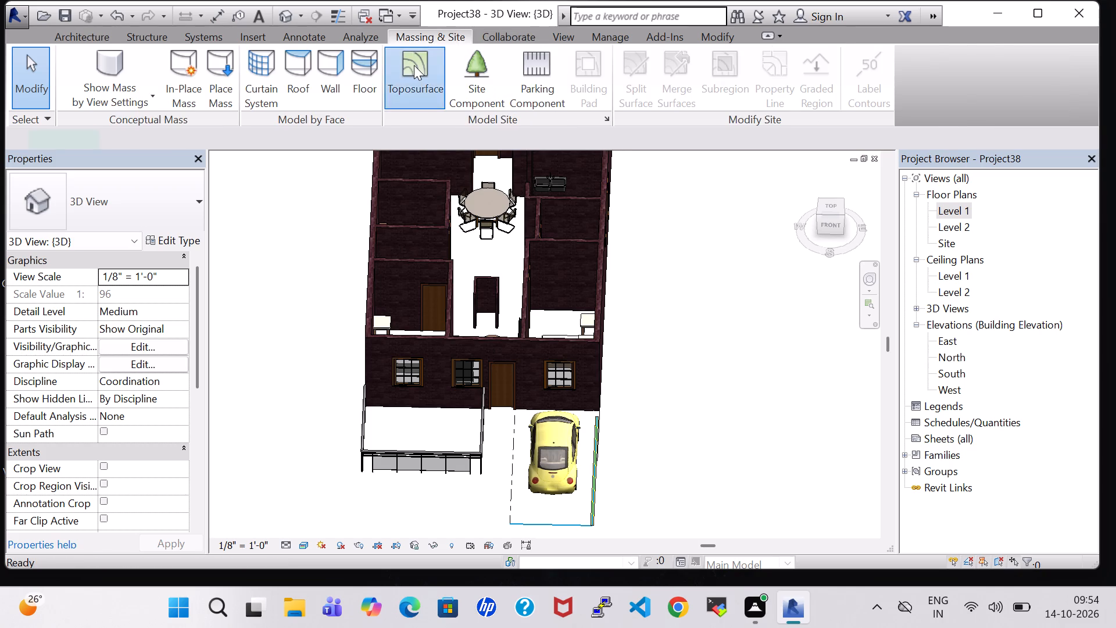
scroll(377, 422, up, 9)
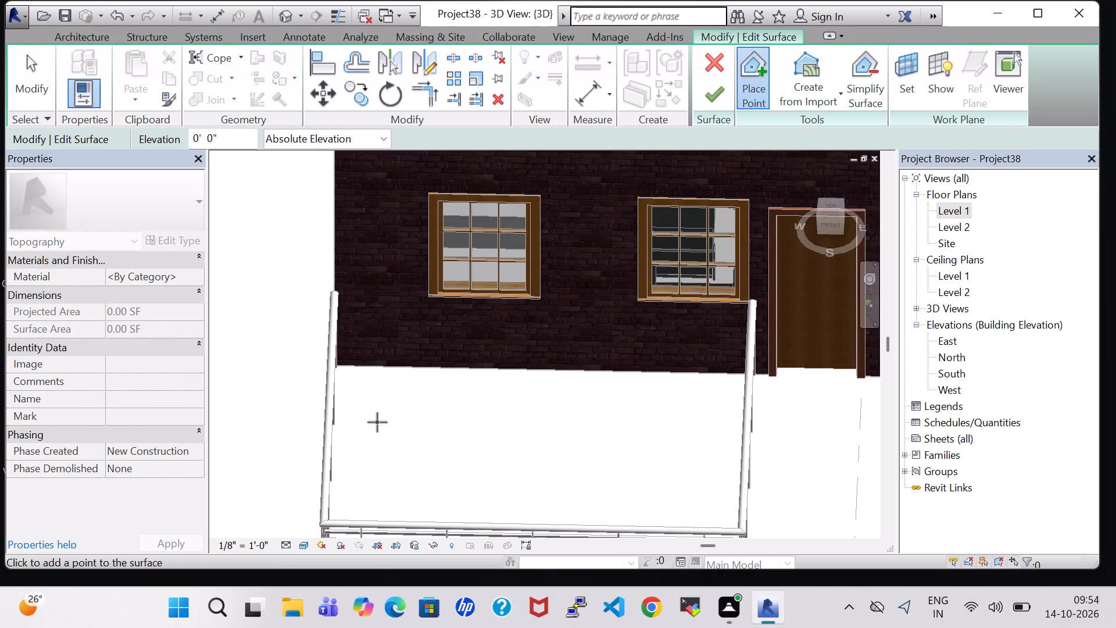
click(337, 369)
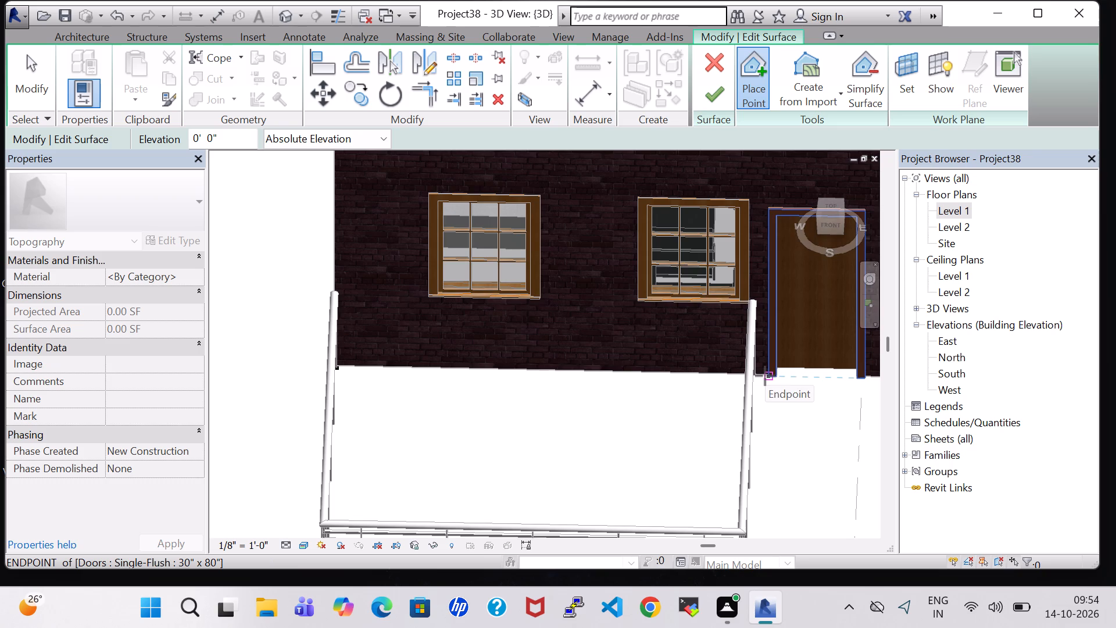
scroll(765, 376, down, 3)
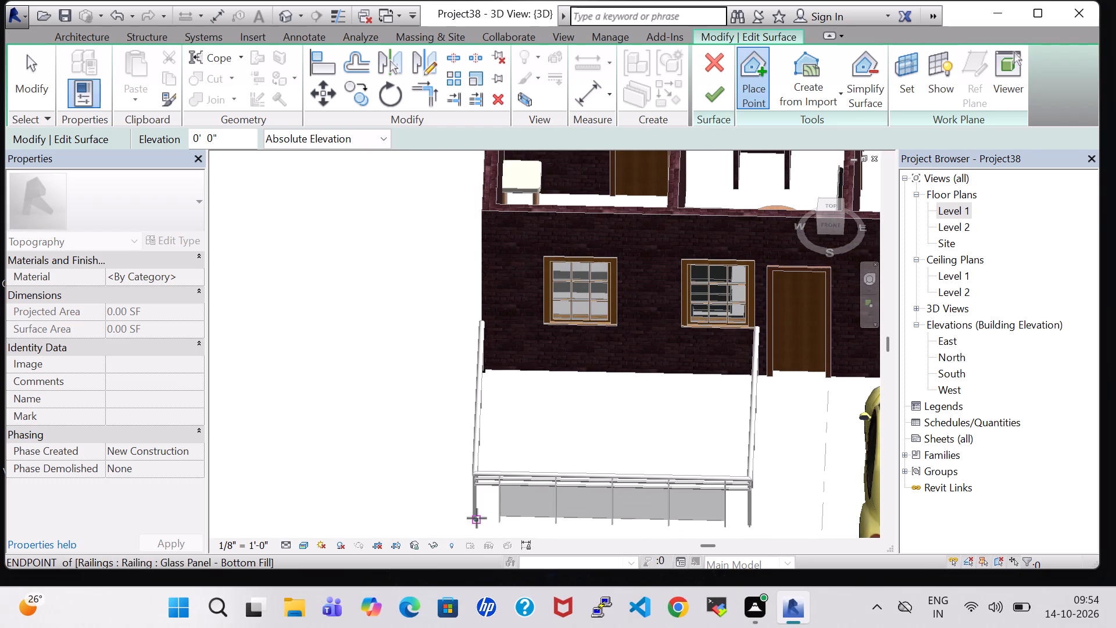
click(473, 518)
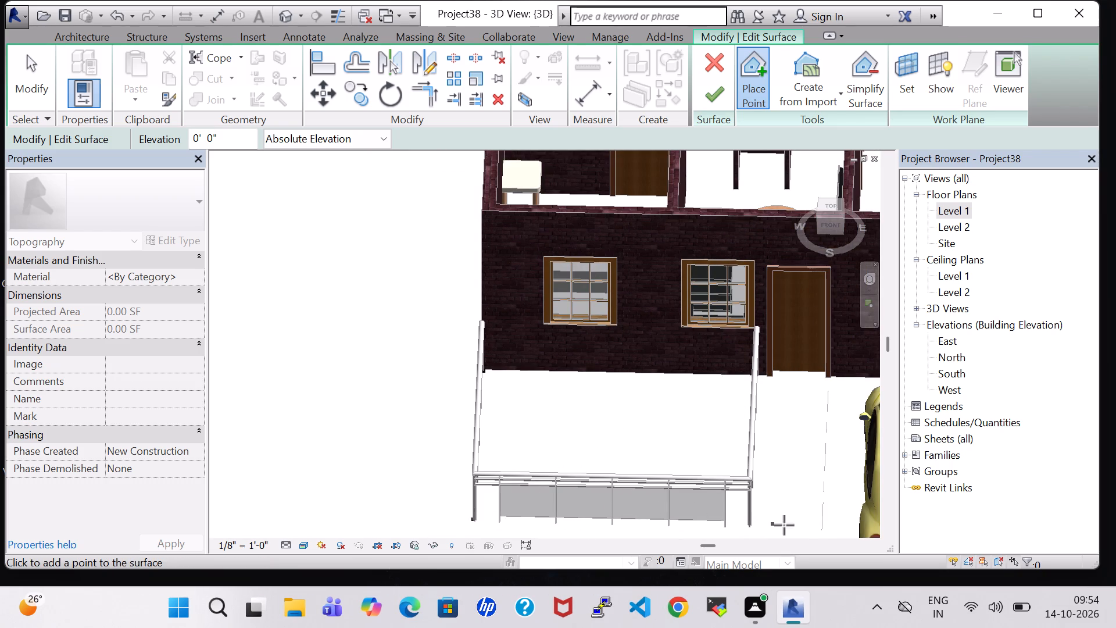
click(821, 529)
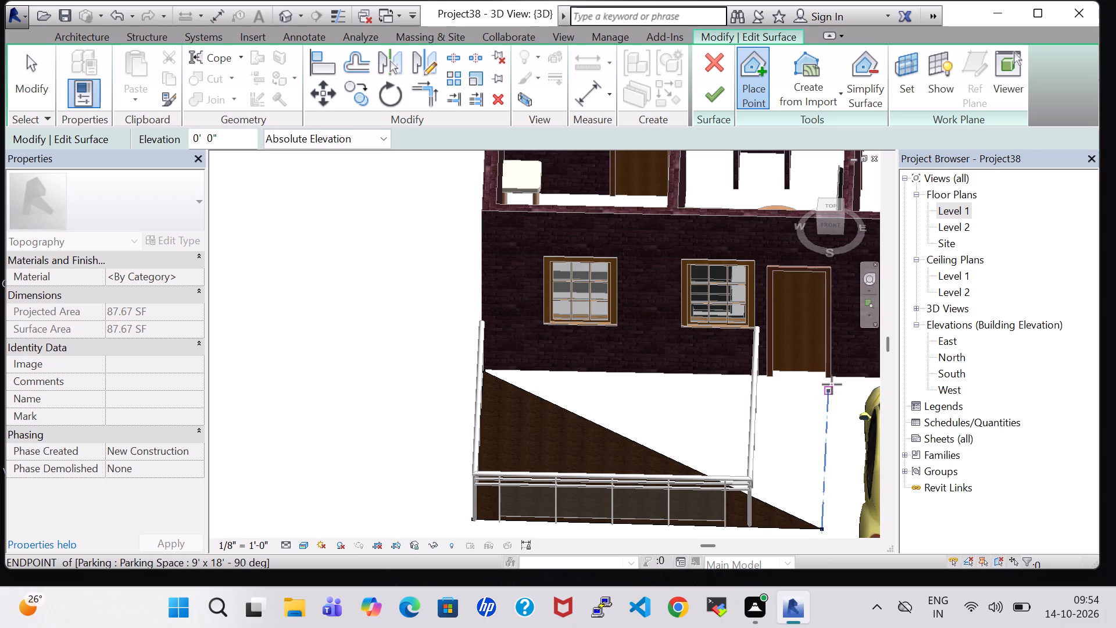
click(832, 379)
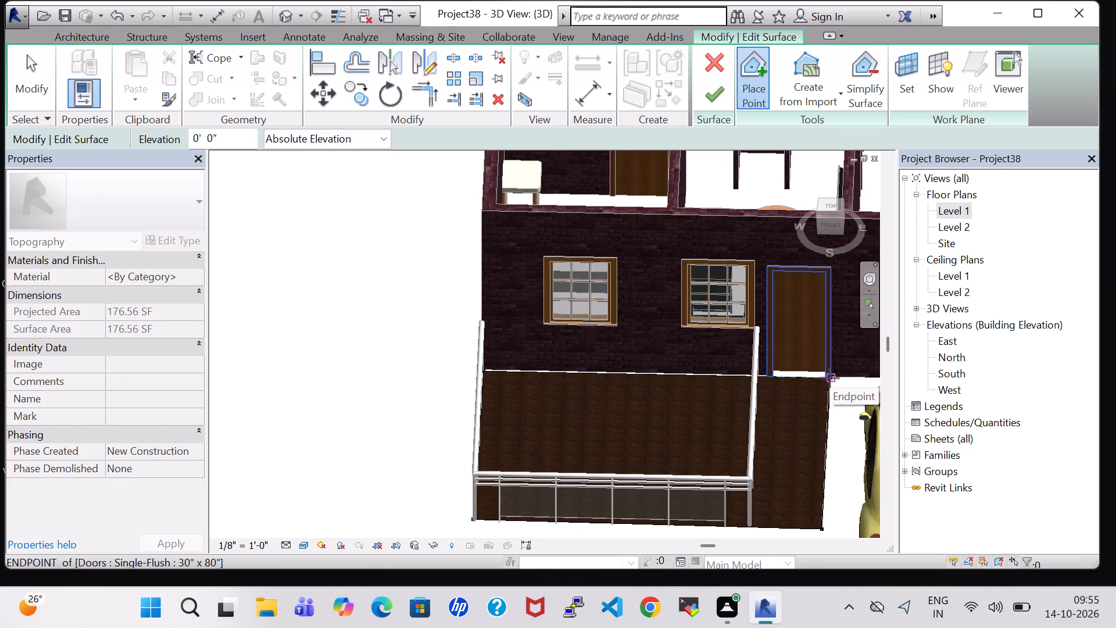
Add toposurface points at the front door's east bottom corner and where the west railing meets the house wall, and finish the surface.
click(828, 378)
click(828, 377)
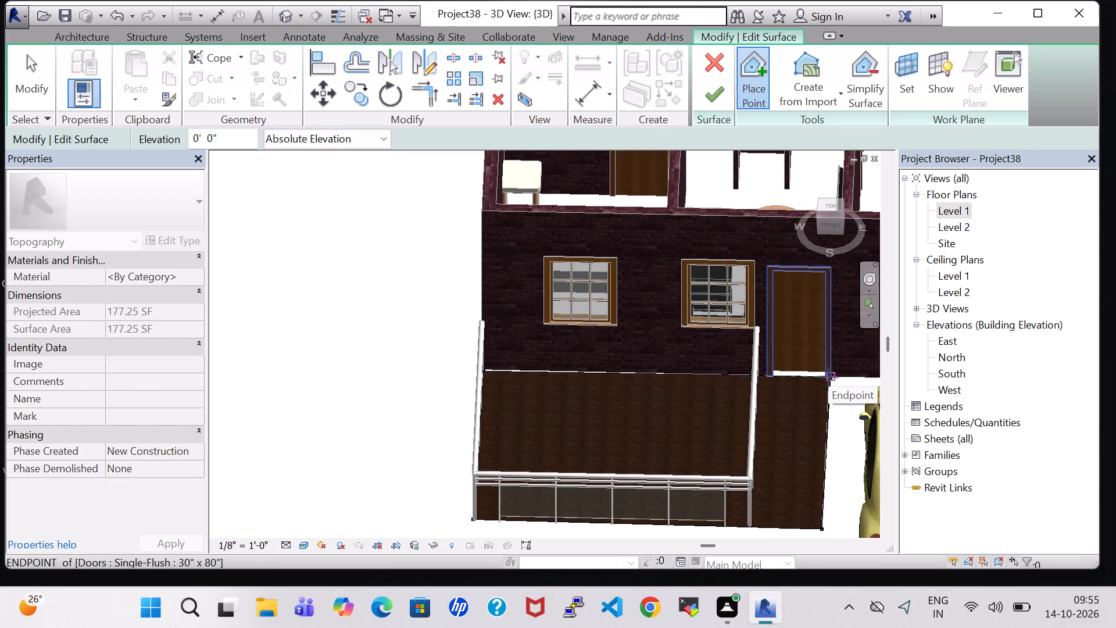
scroll(828, 377, up, 5)
click(820, 366)
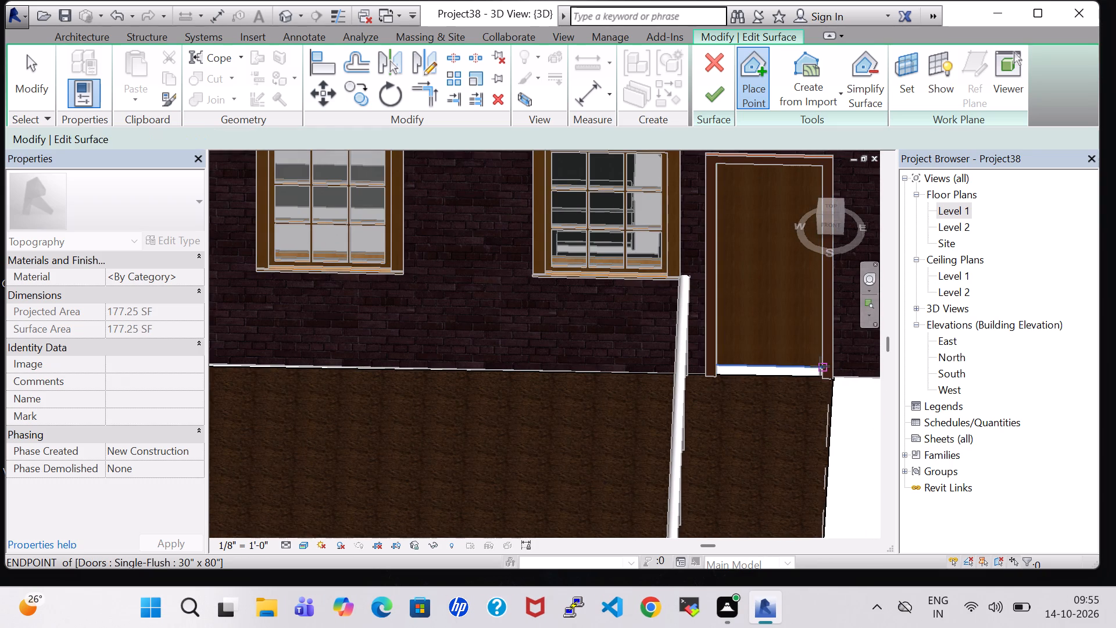
scroll(788, 408, down, 6)
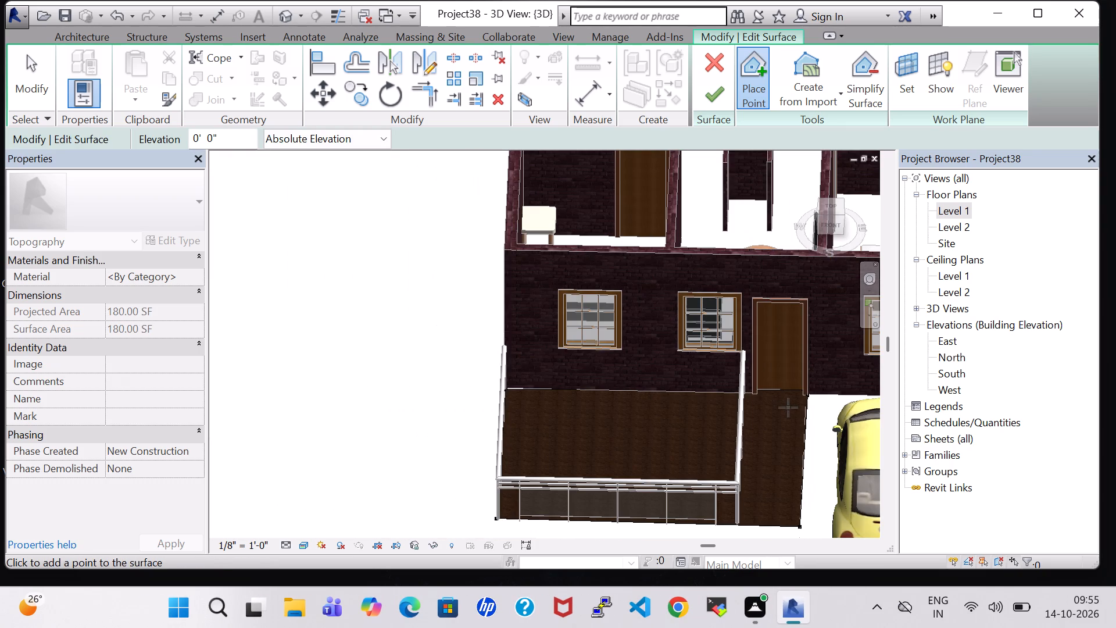
scroll(510, 386, up, 12)
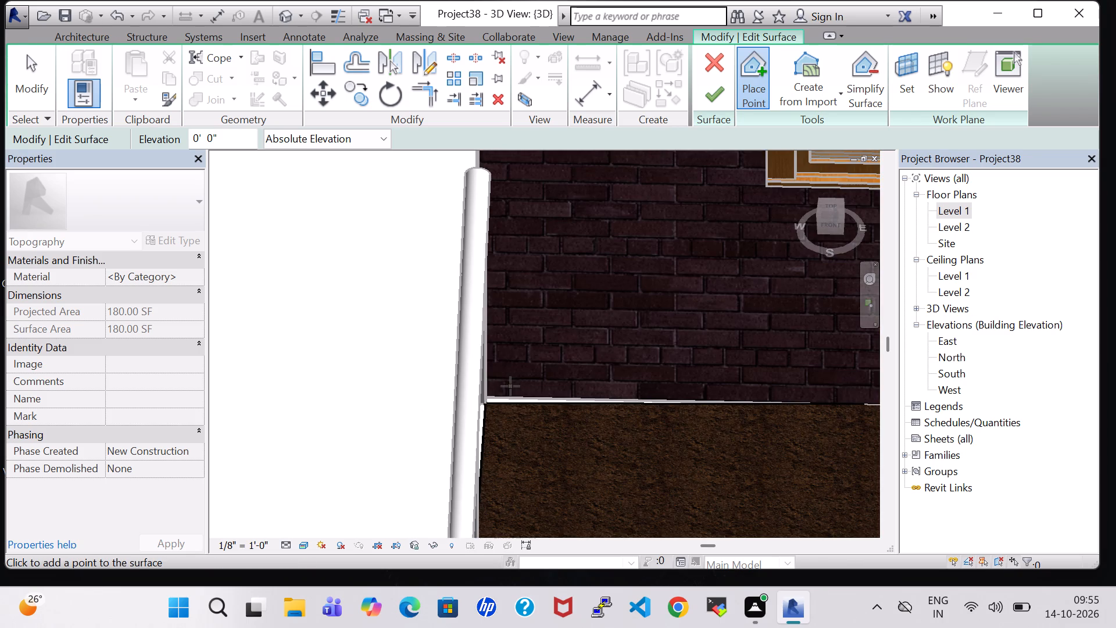
click(489, 398)
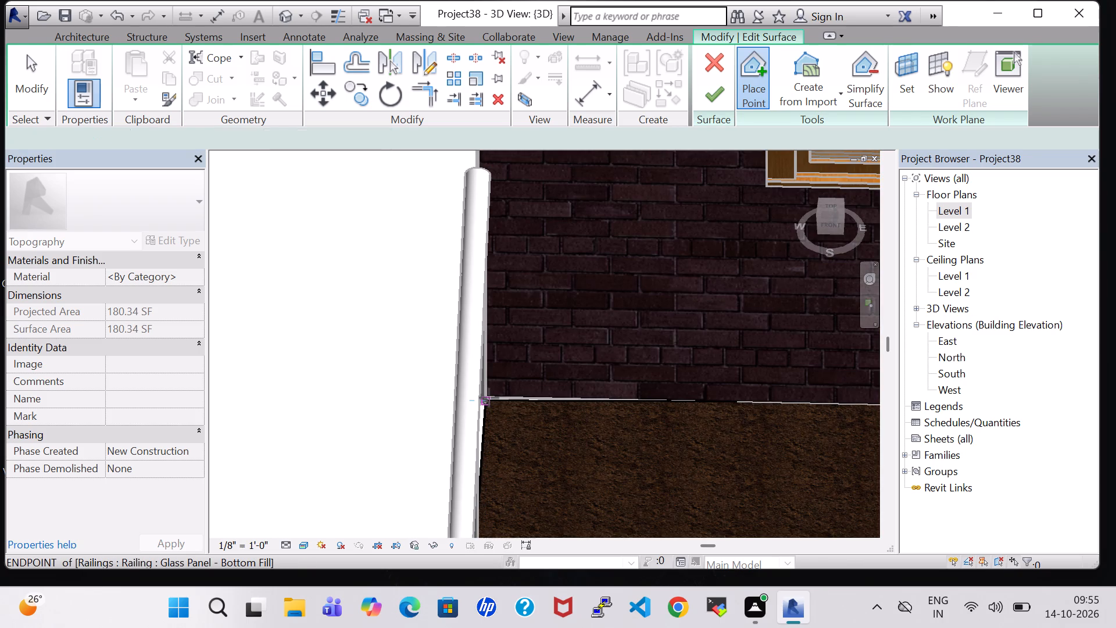
scroll(489, 398, down, 9)
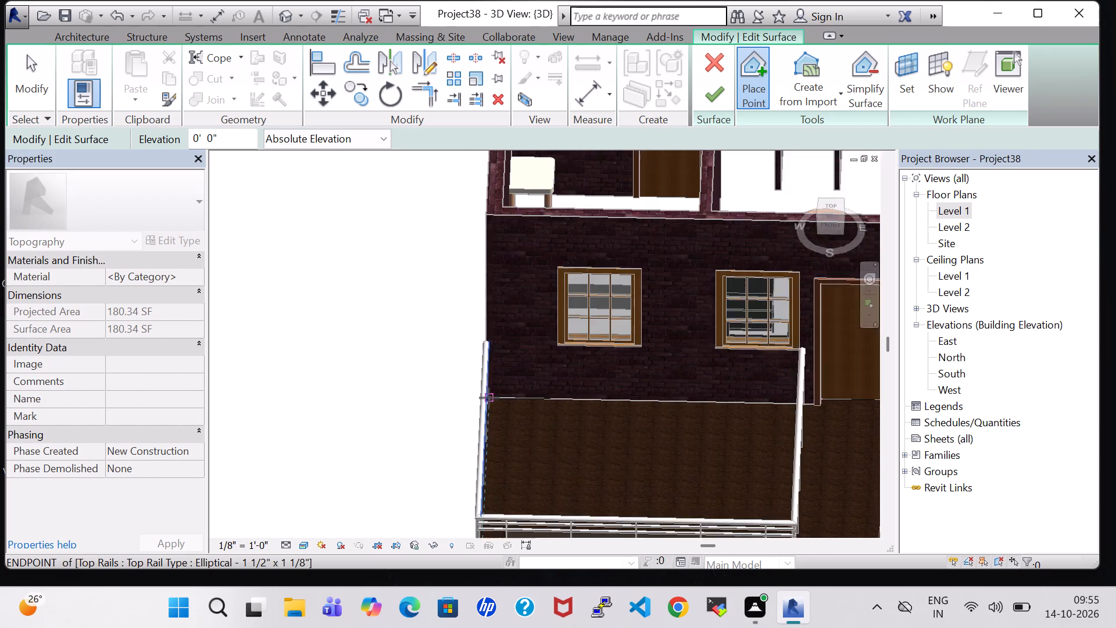
scroll(489, 398, down, 2)
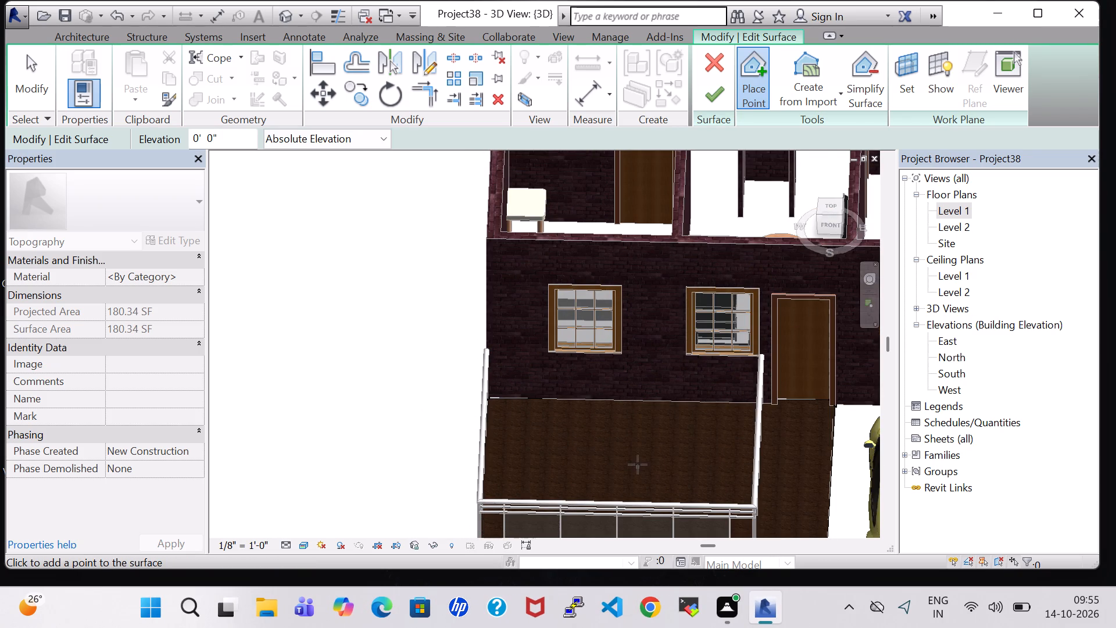
scroll(628, 448, down, 3)
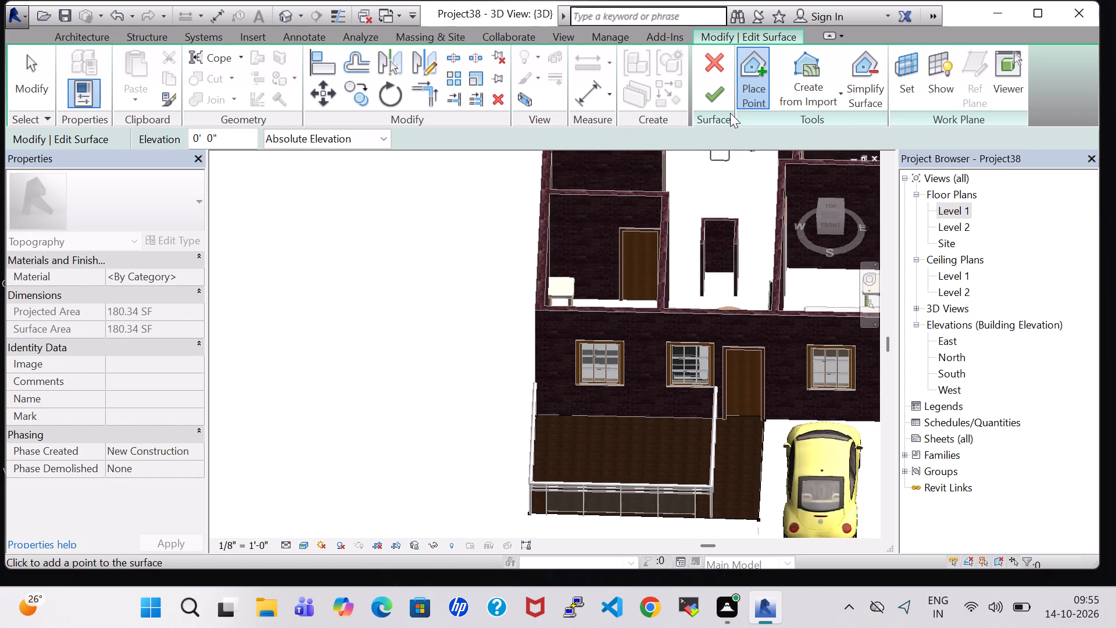
click(722, 104)
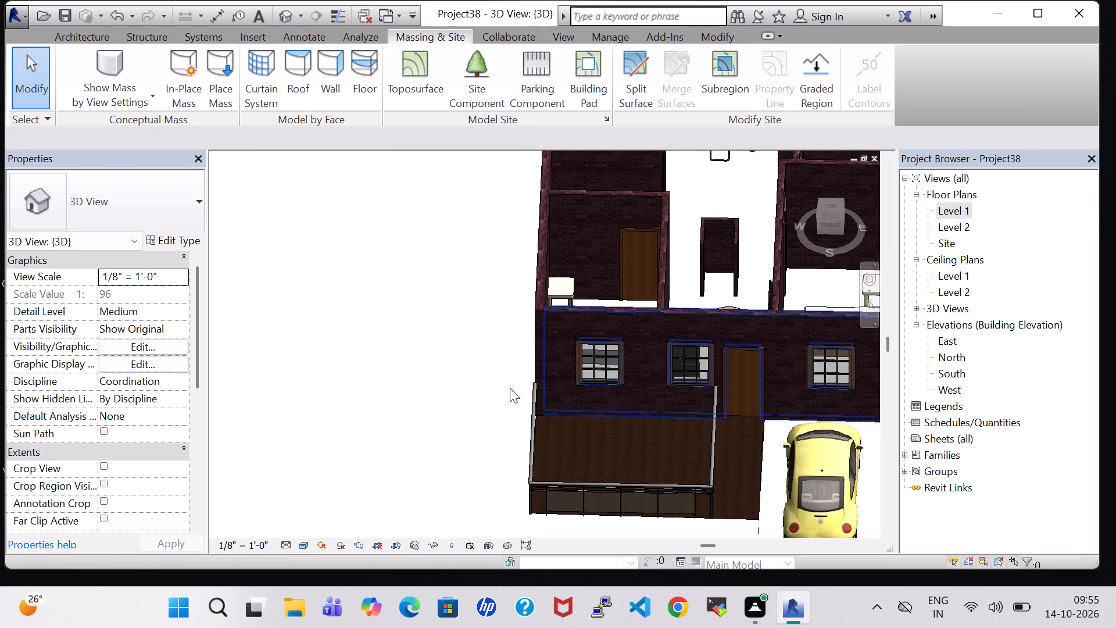
Examine the finished toposurface, glass railing and parked car from several angles in the 3D view.
click(413, 362)
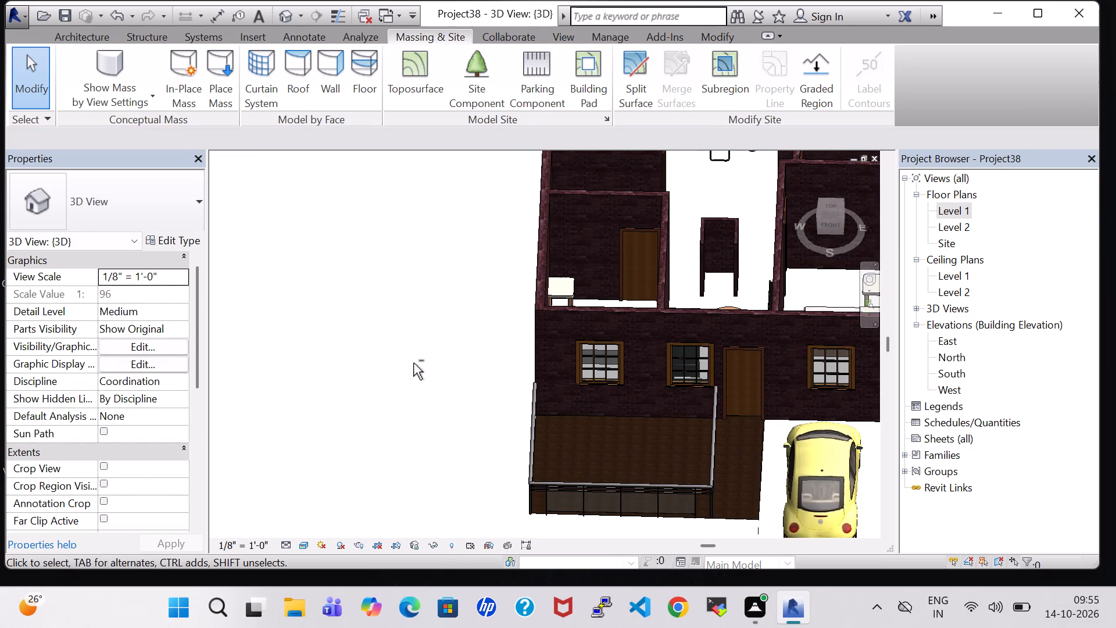
shift+middle_drag(413, 363, 356, 378)
shift+middle_drag(353, 366, 350, 343)
shift+middle_click(349, 336)
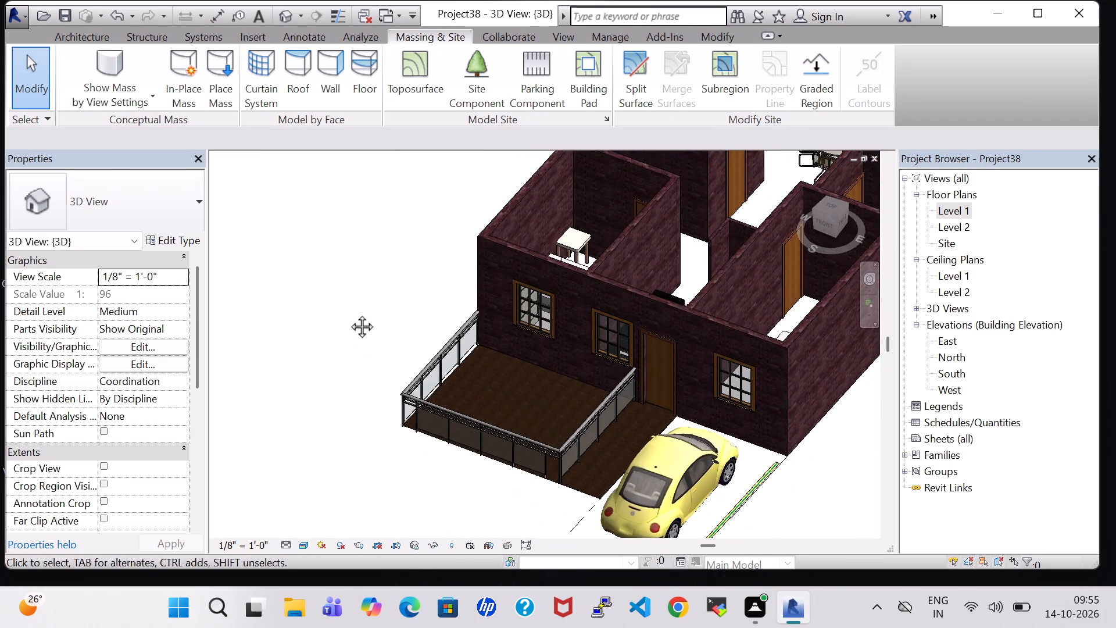
shift+middle_click(349, 314)
shift+middle_click(349, 312)
middle_drag(382, 469, 396, 401)
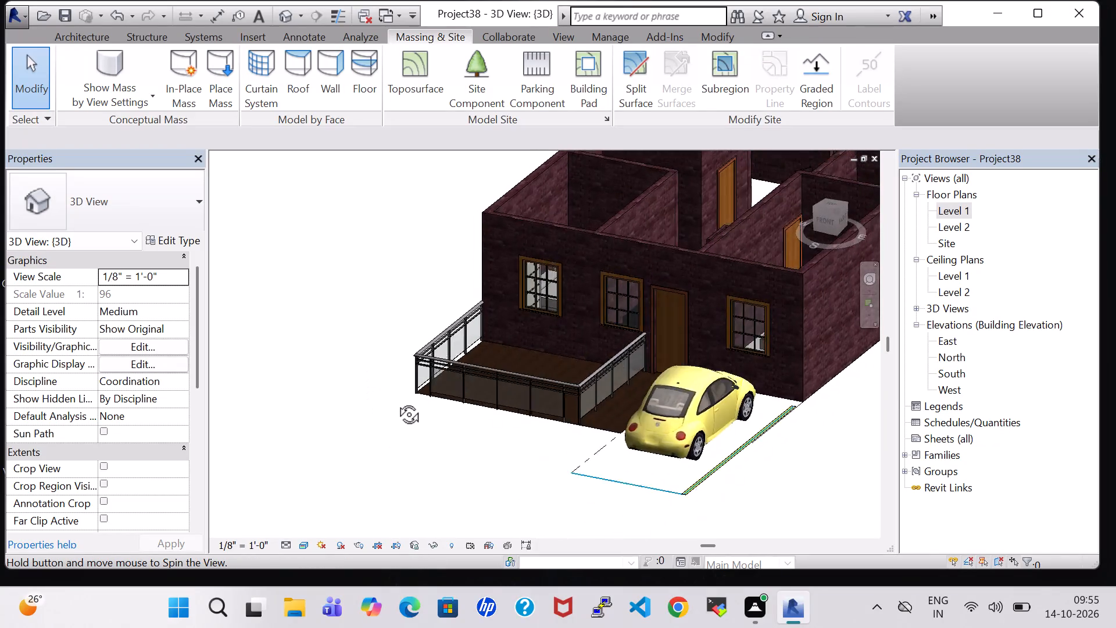
middle_drag(396, 401, 441, 430)
shift+middle_drag(441, 432, 433, 473)
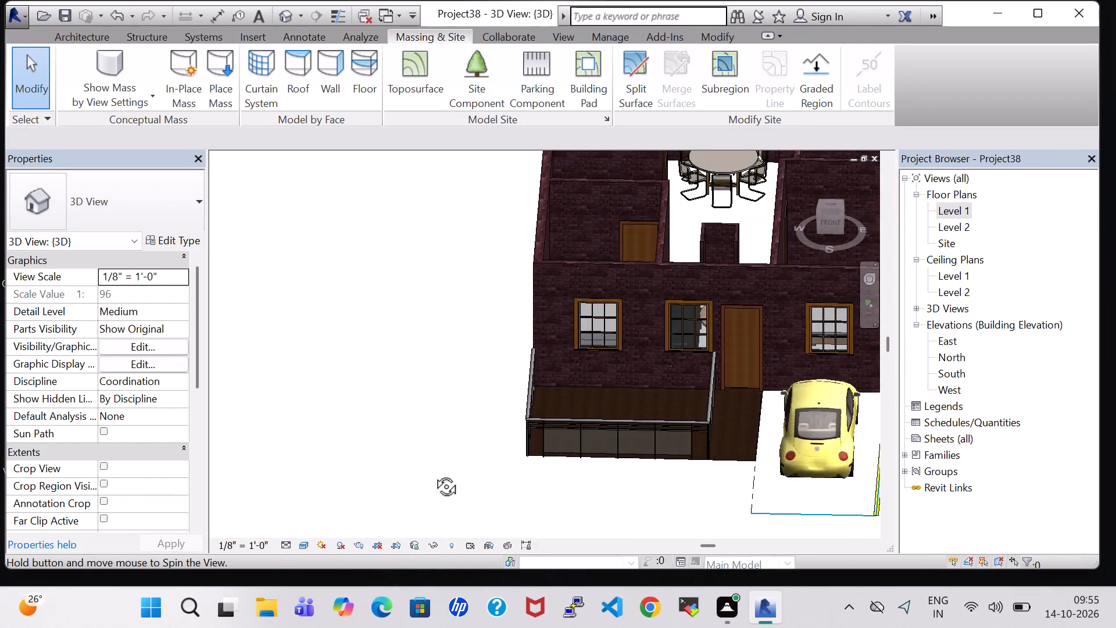
shift+middle_drag(433, 473, 407, 481)
shift+middle_click(402, 481)
shift+middle_click(399, 400)
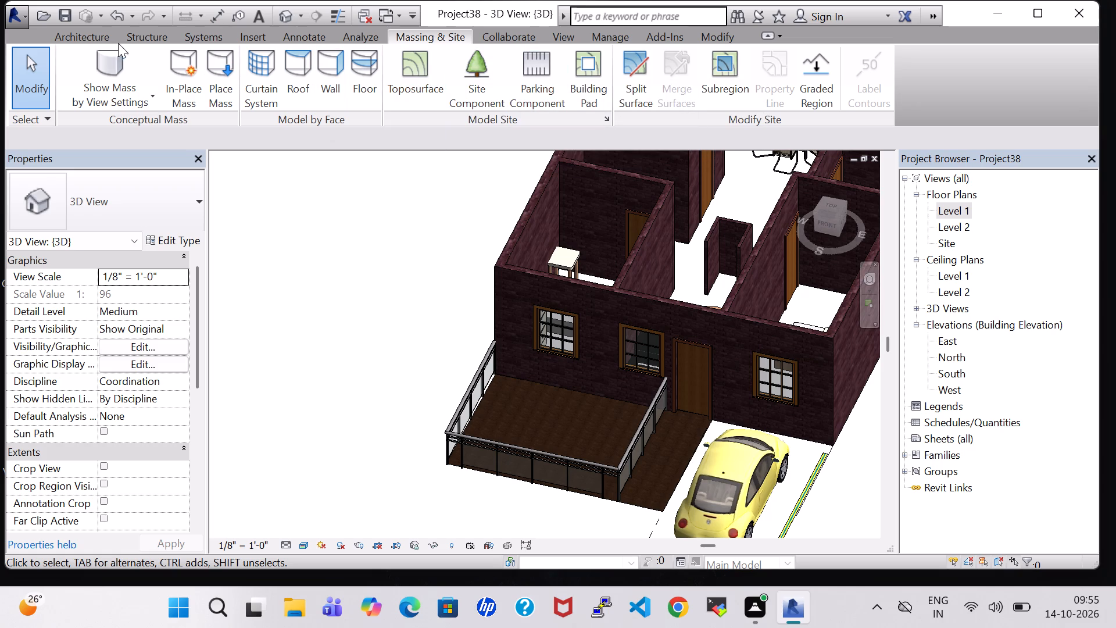
Load the RPC Tree - Conifer family from the US Imperial library's Planting folder as a component.
click(92, 34)
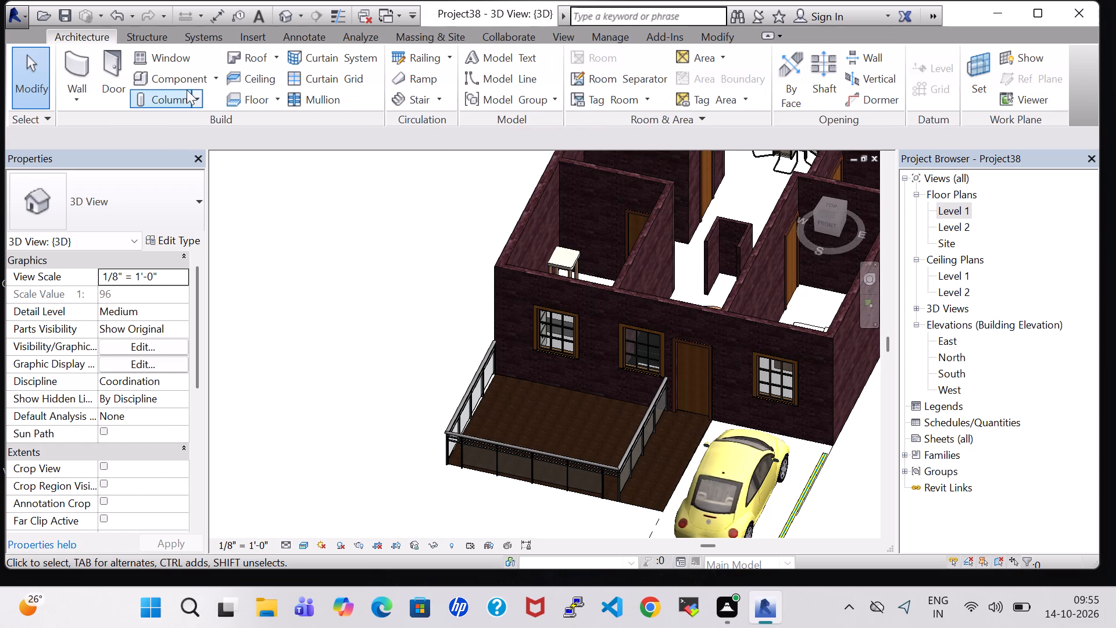
click(172, 84)
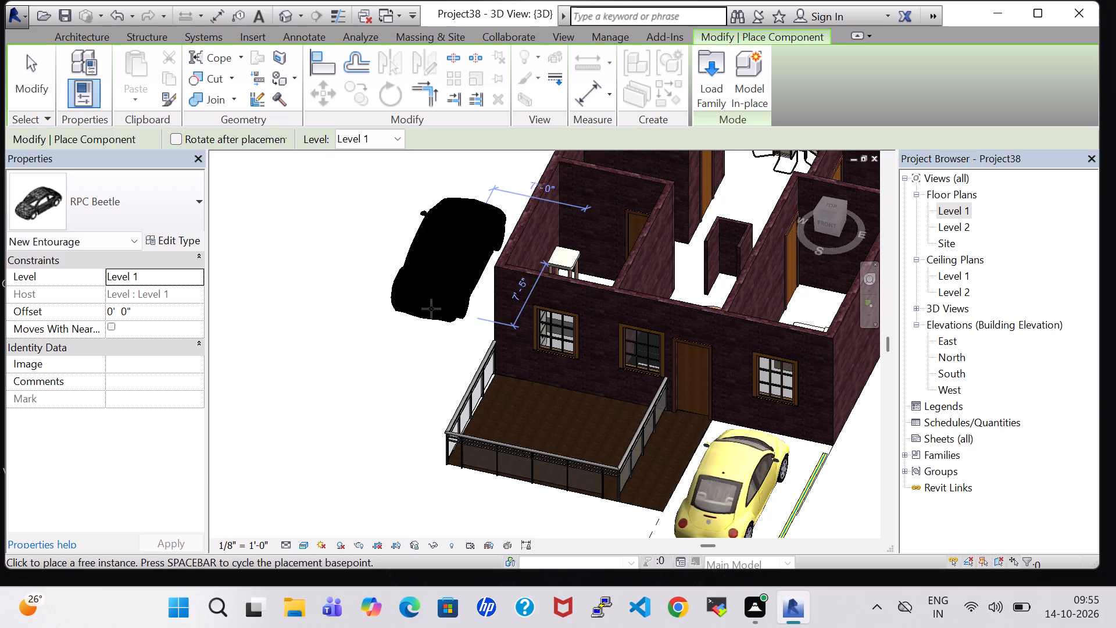
key(Escape)
click(161, 85)
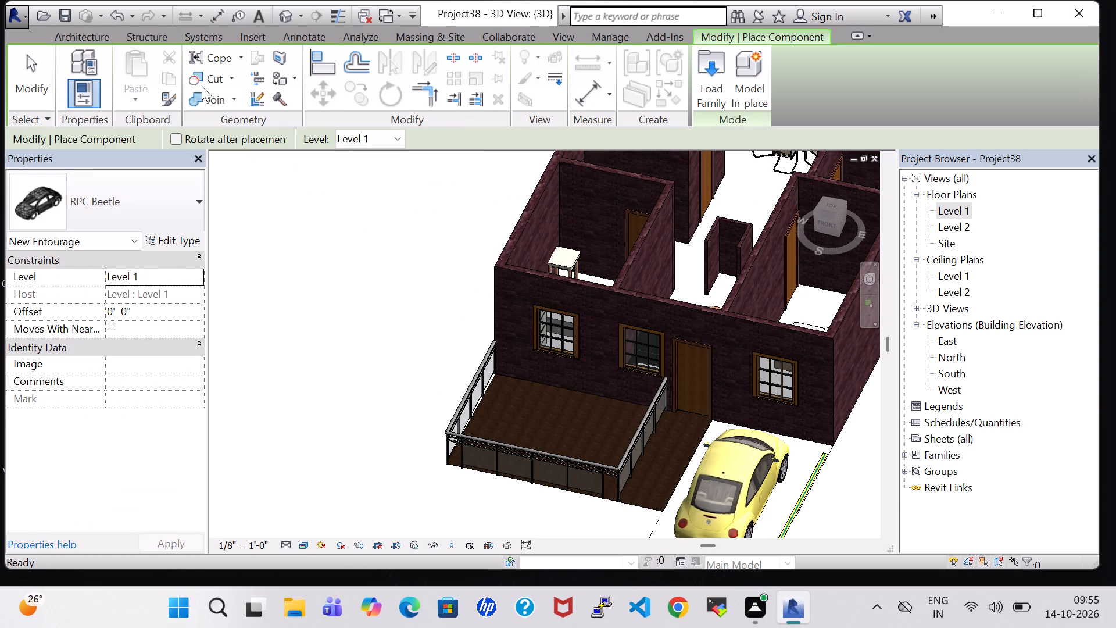
click(707, 81)
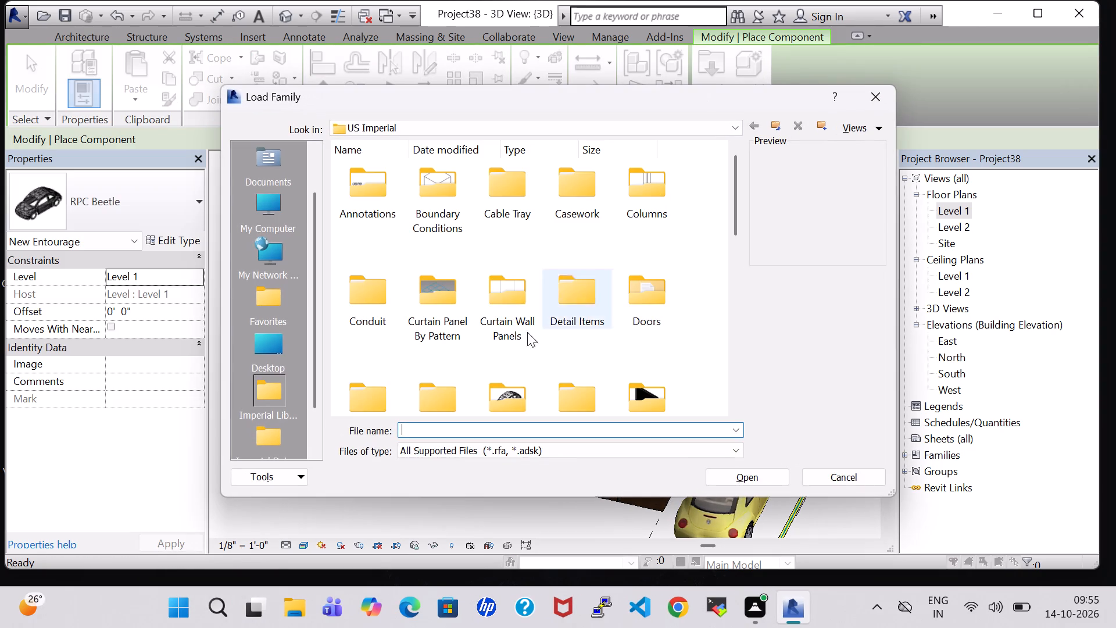
scroll(648, 388, down, 2)
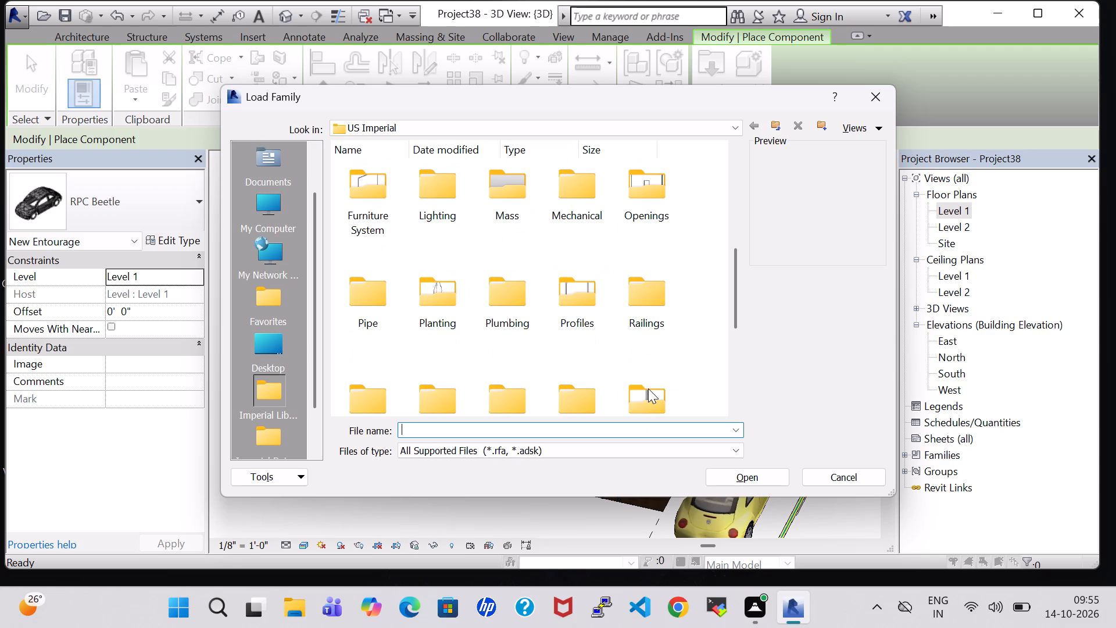
scroll(638, 313, up, 1)
click(568, 262)
key(p)
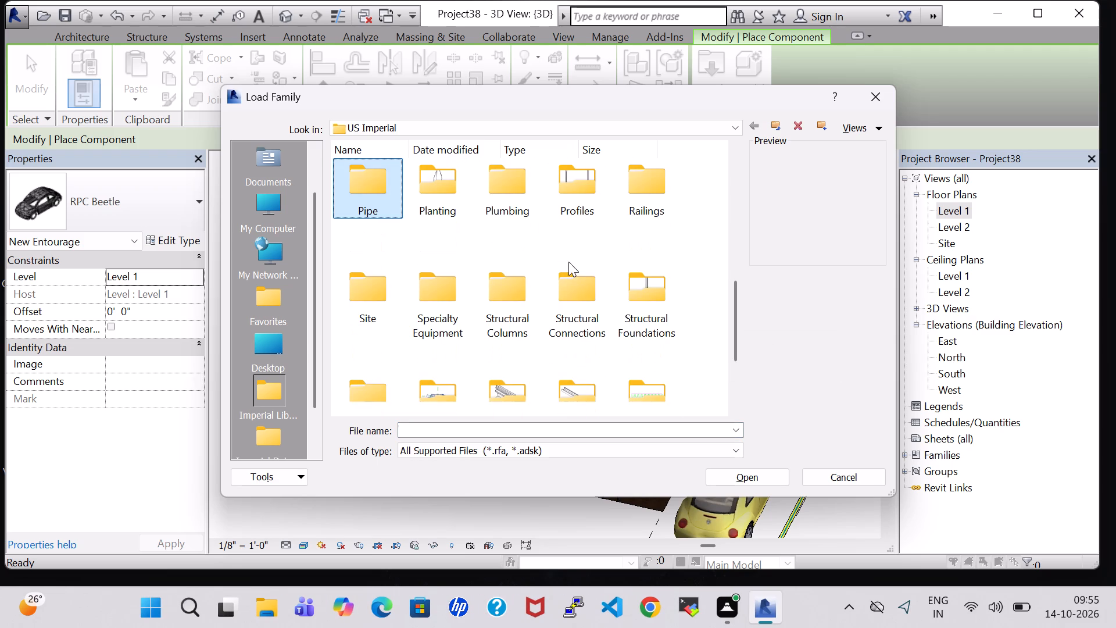
double_click(437, 193)
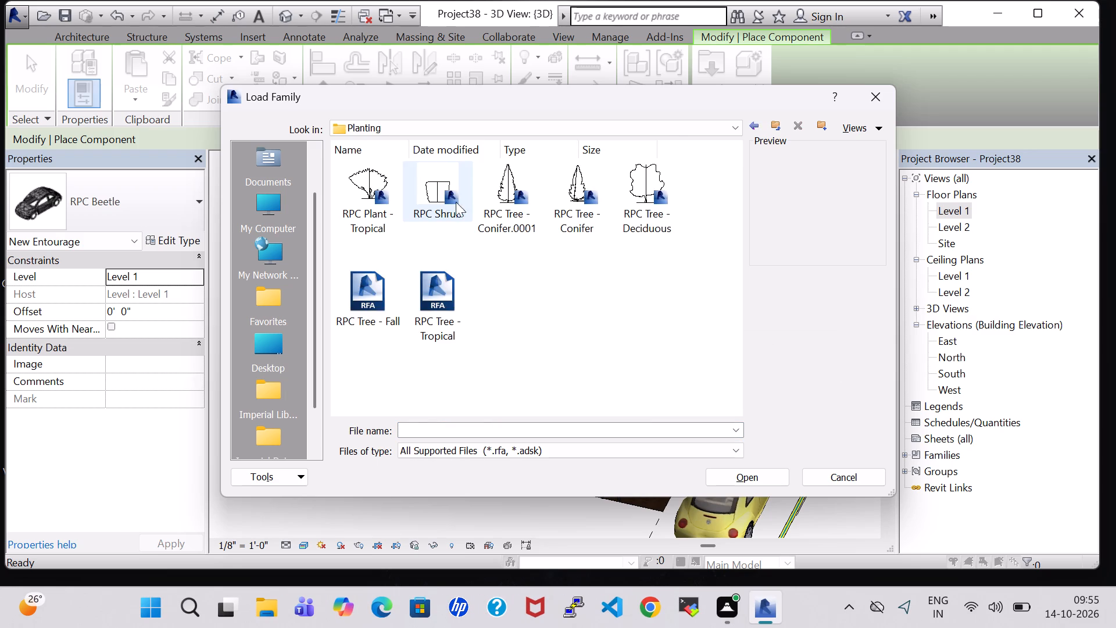
click(570, 207)
click(749, 471)
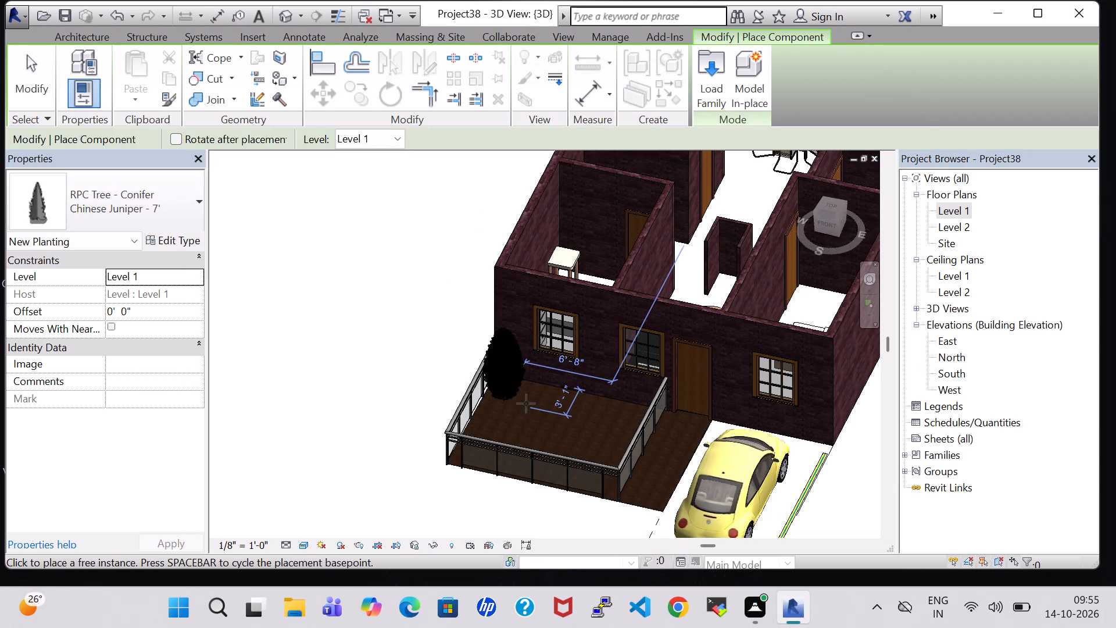
In the Level 1 plan, place Chinese Juniper - 7' trees at the railed area's northwest, southwest and southeast corners.
double_click(961, 206)
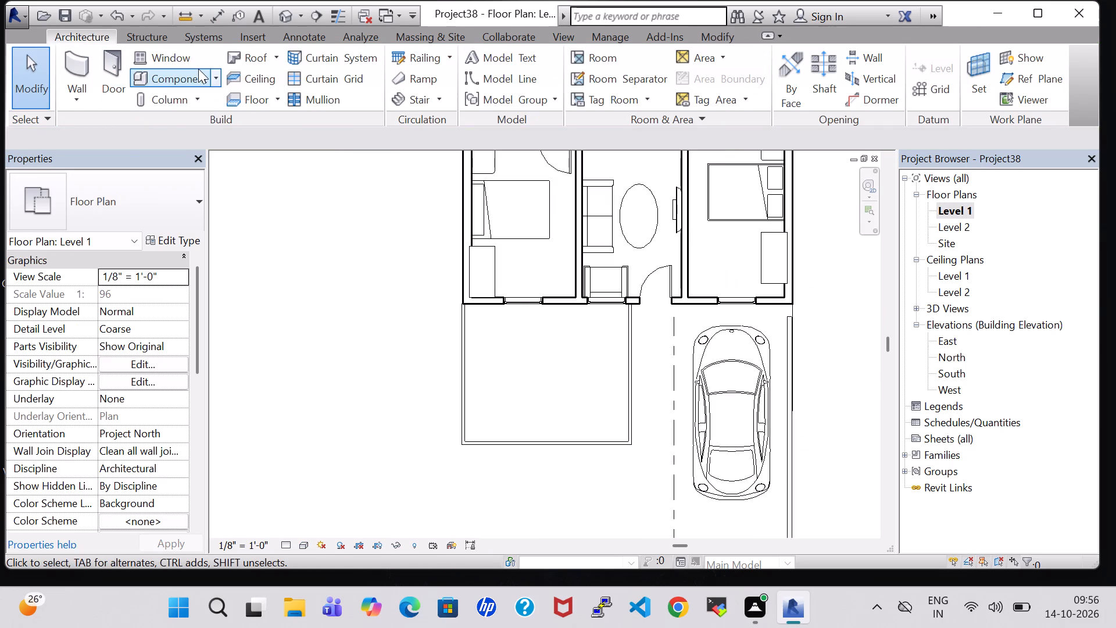
click(180, 76)
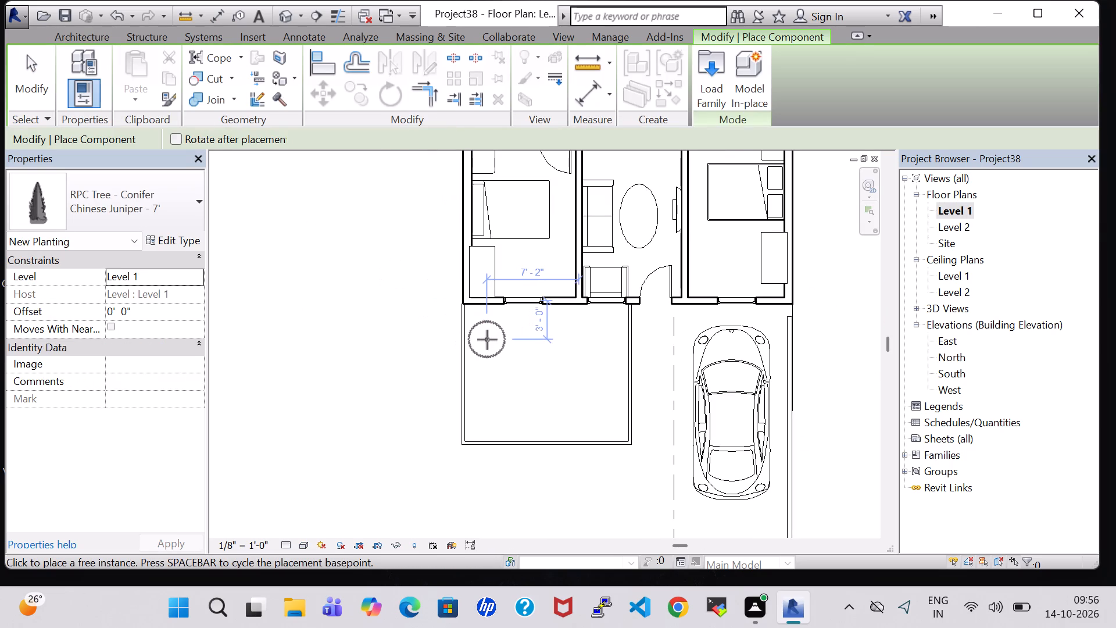
click(487, 331)
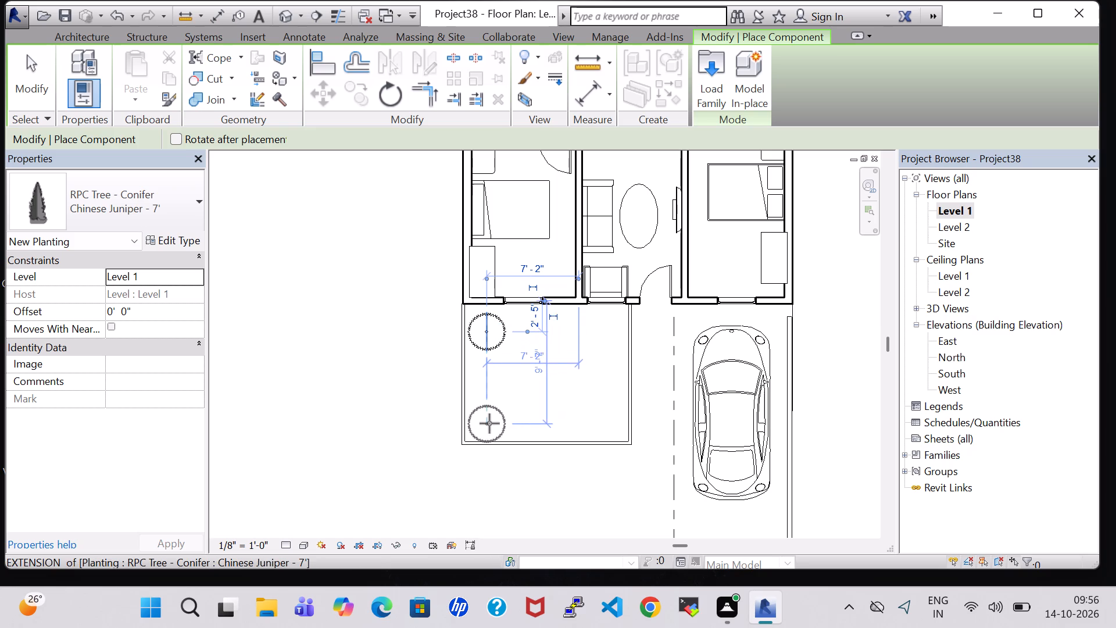
click(489, 423)
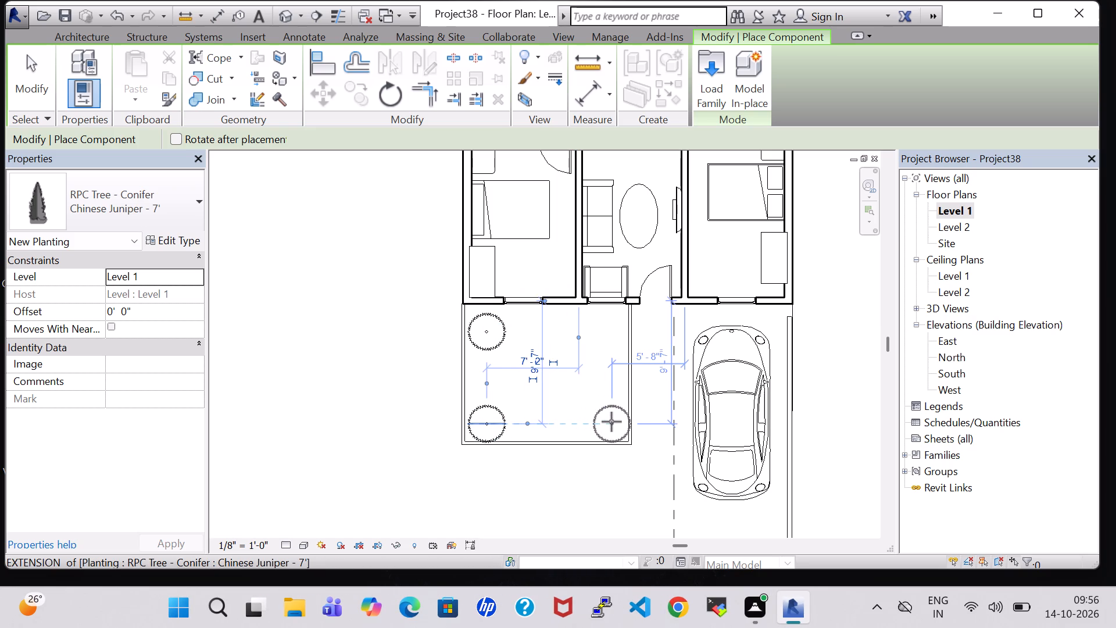
click(611, 422)
key(Escape)
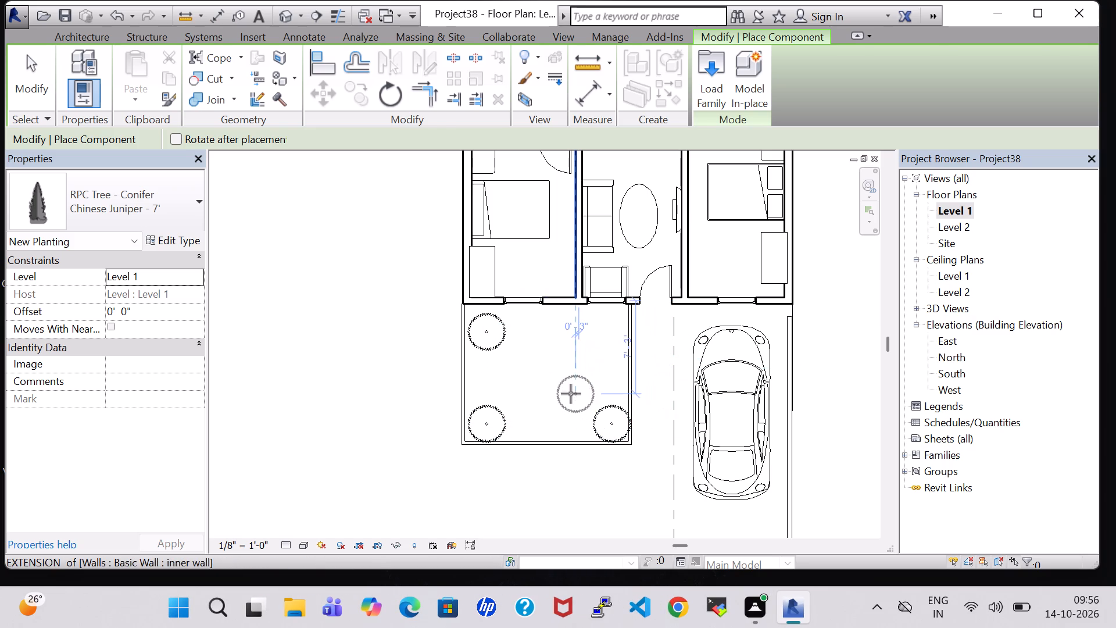
key(Escape)
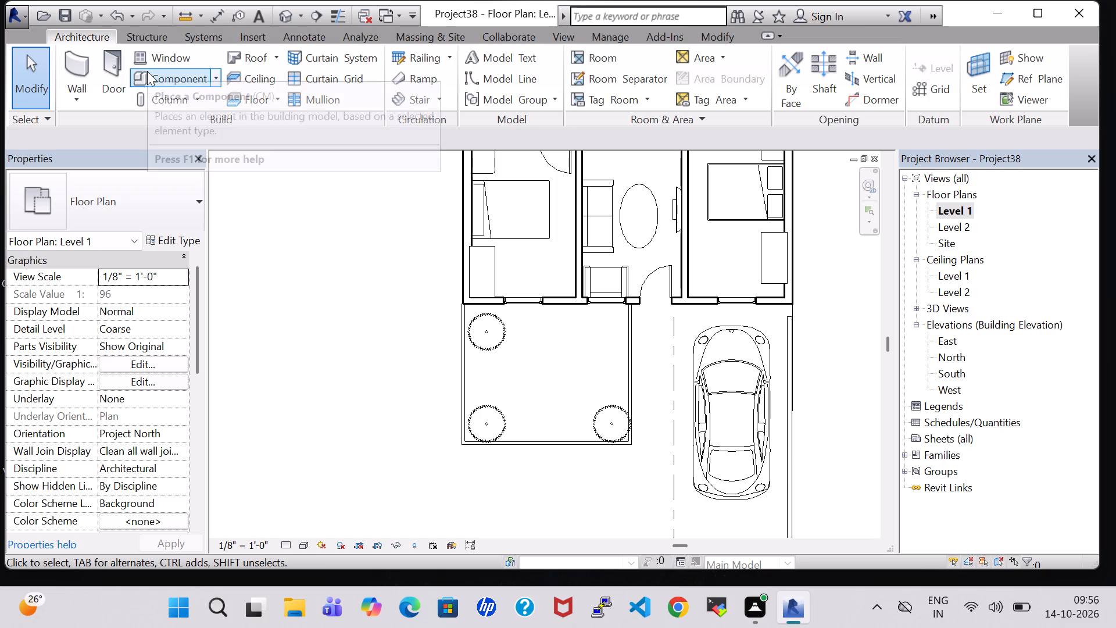
Load Table-Coffee from the Furniture library's Tables folder and place a 24" x 24" x 24" one near the railed area's middle, about 5' 4" from the south wall.
click(147, 71)
click(694, 98)
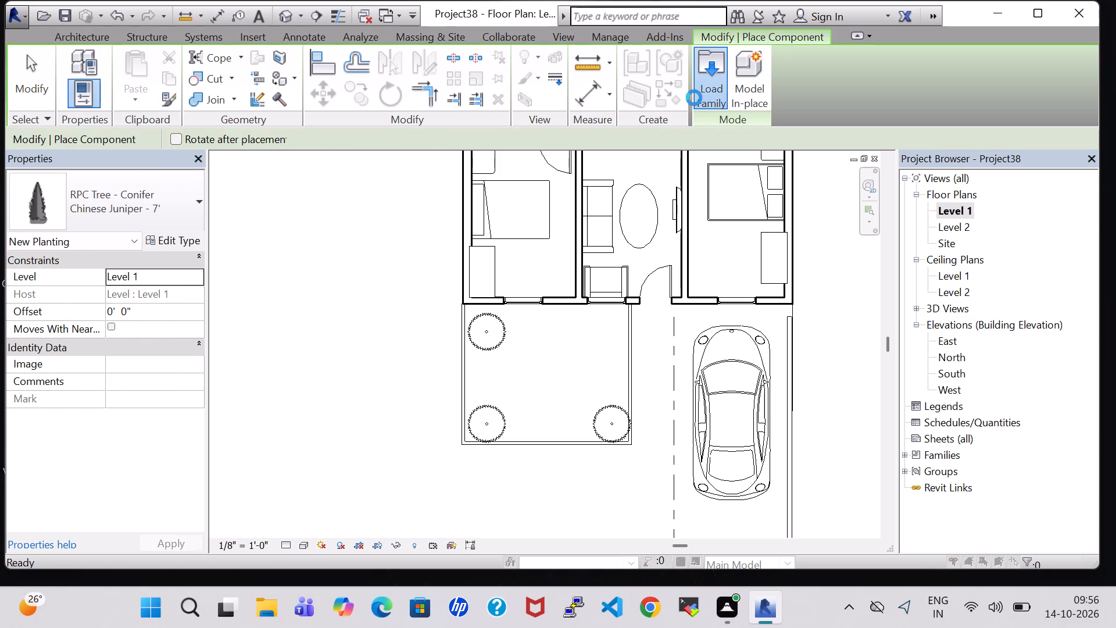
double_click(655, 397)
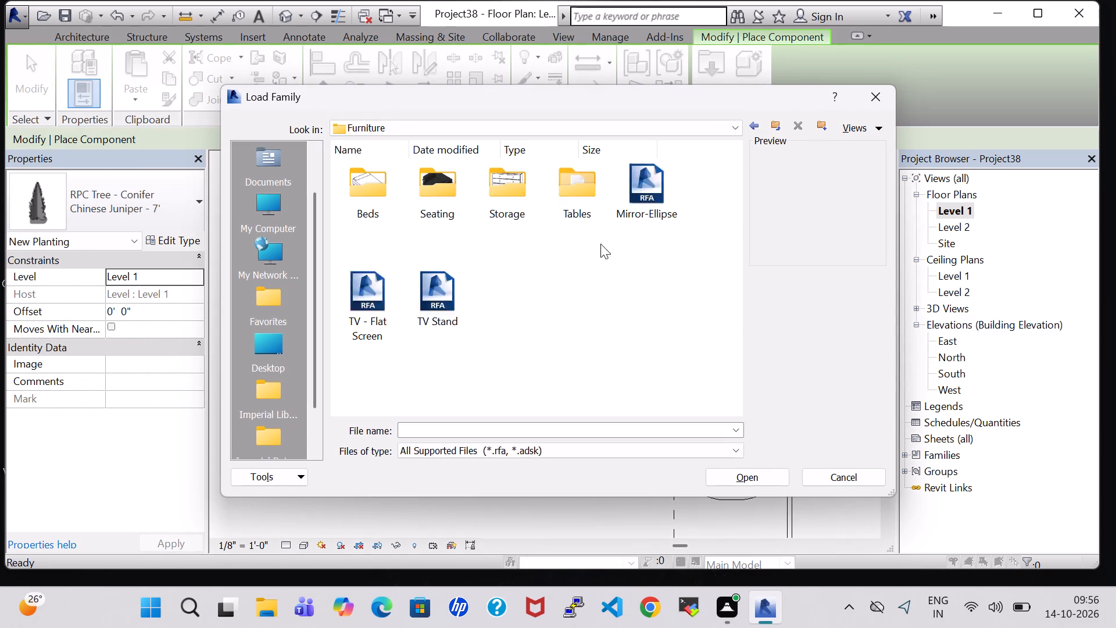
double_click(570, 197)
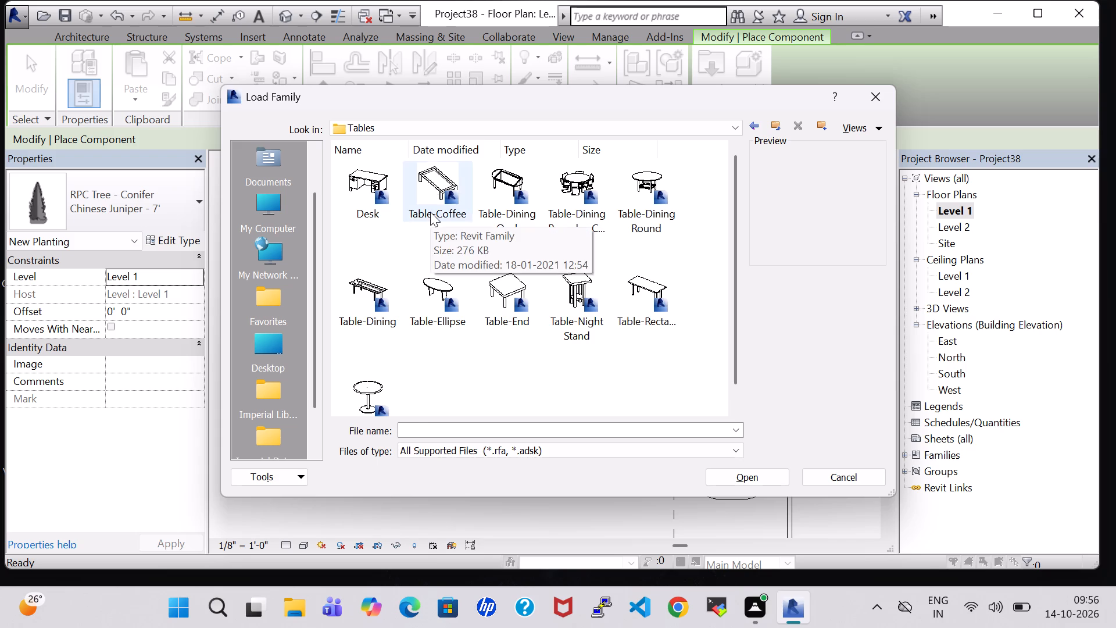
click(430, 212)
click(757, 477)
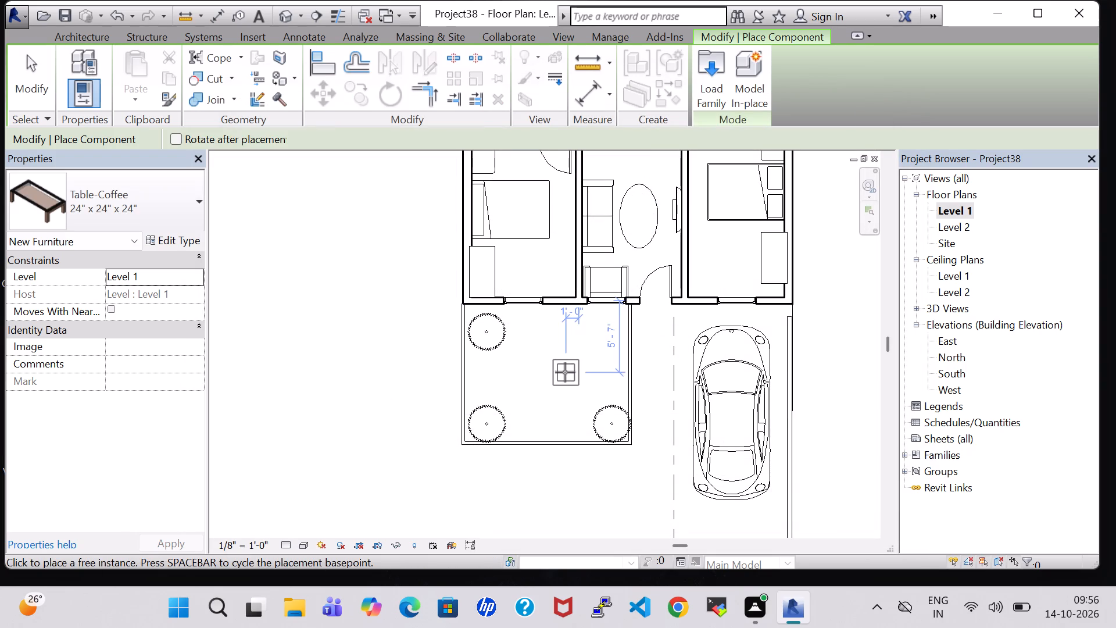
click(553, 369)
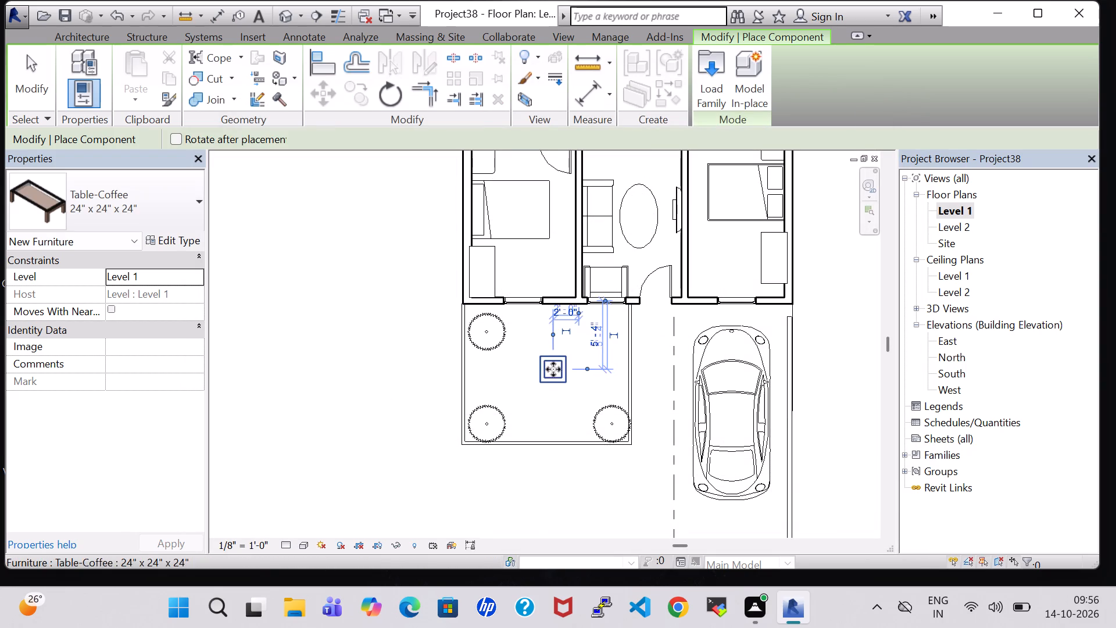
key(Escape)
key(Escape)
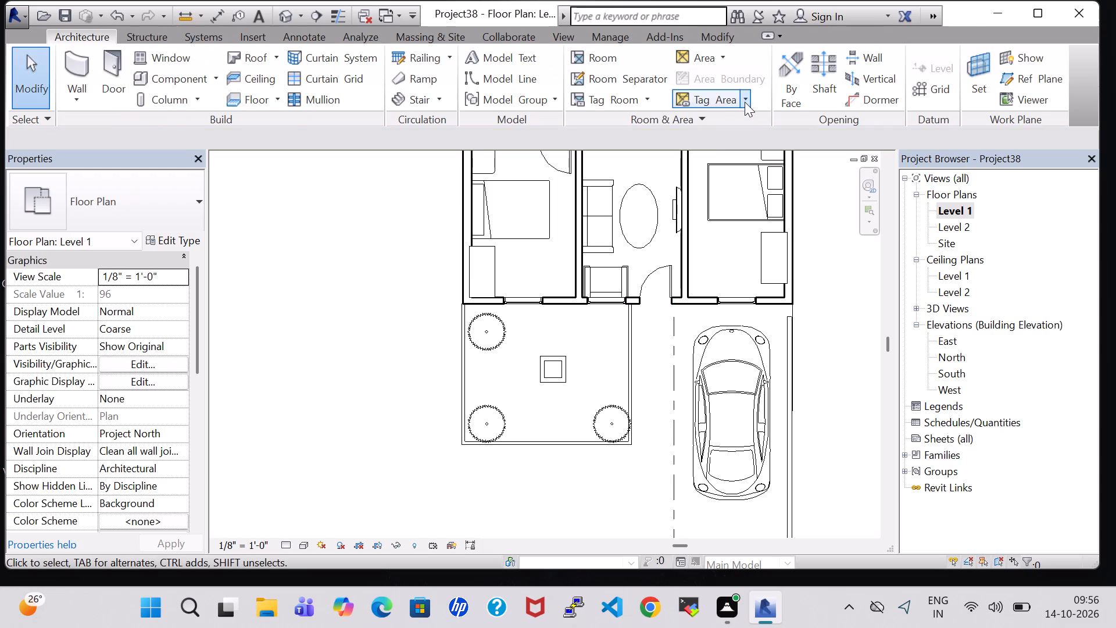
Load the Chair-Task Arms family from the US Imperial library's Furniture Seating folder as a component.
click(184, 80)
click(708, 85)
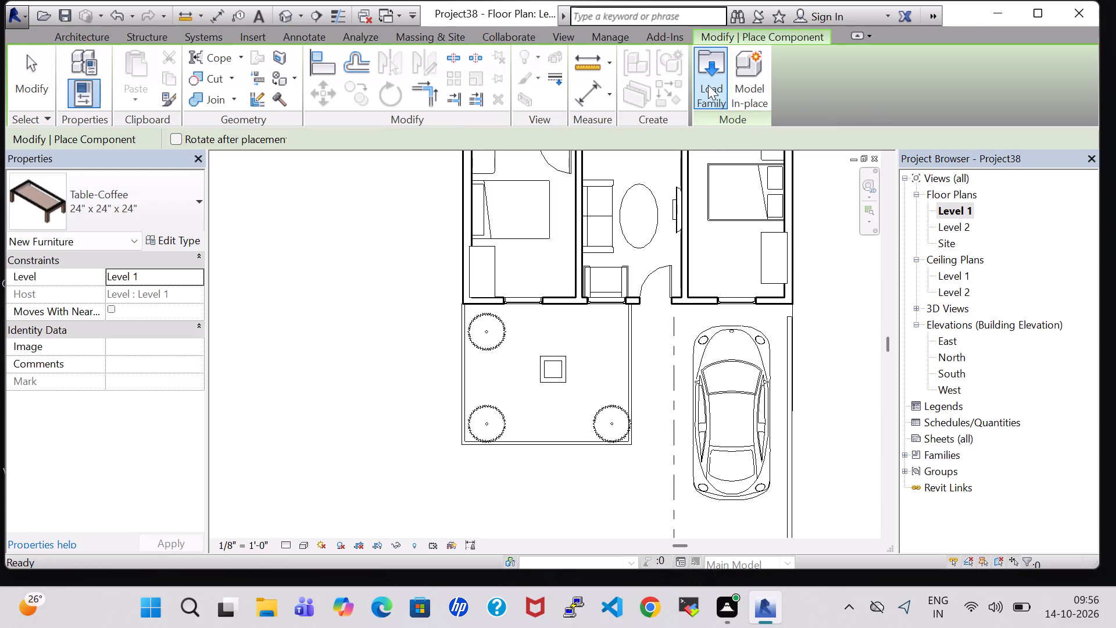
double_click(649, 382)
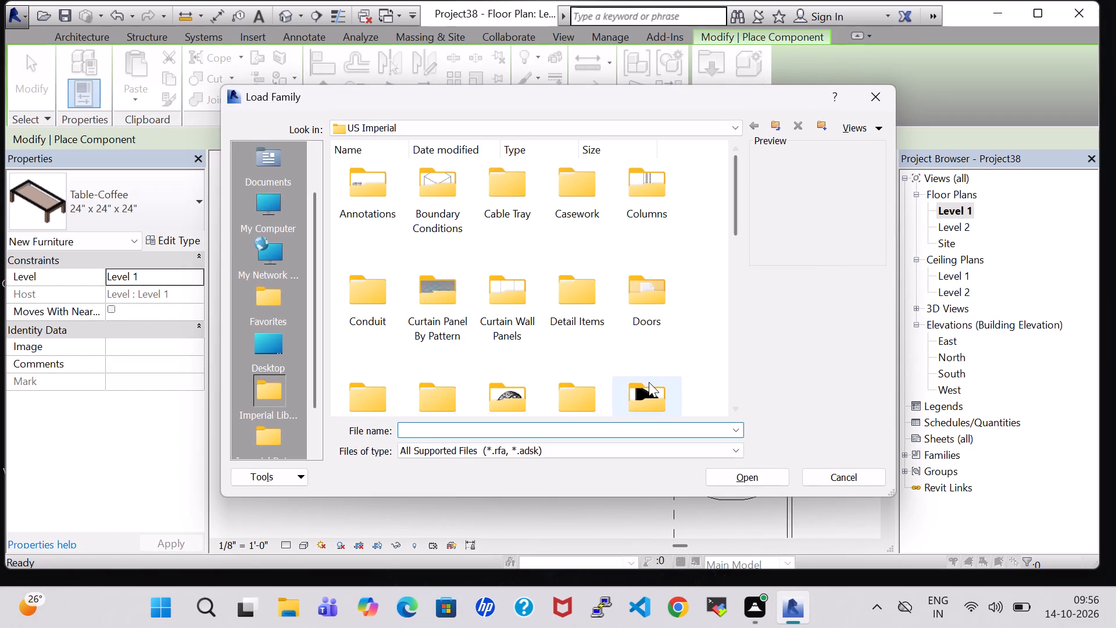
double_click(450, 207)
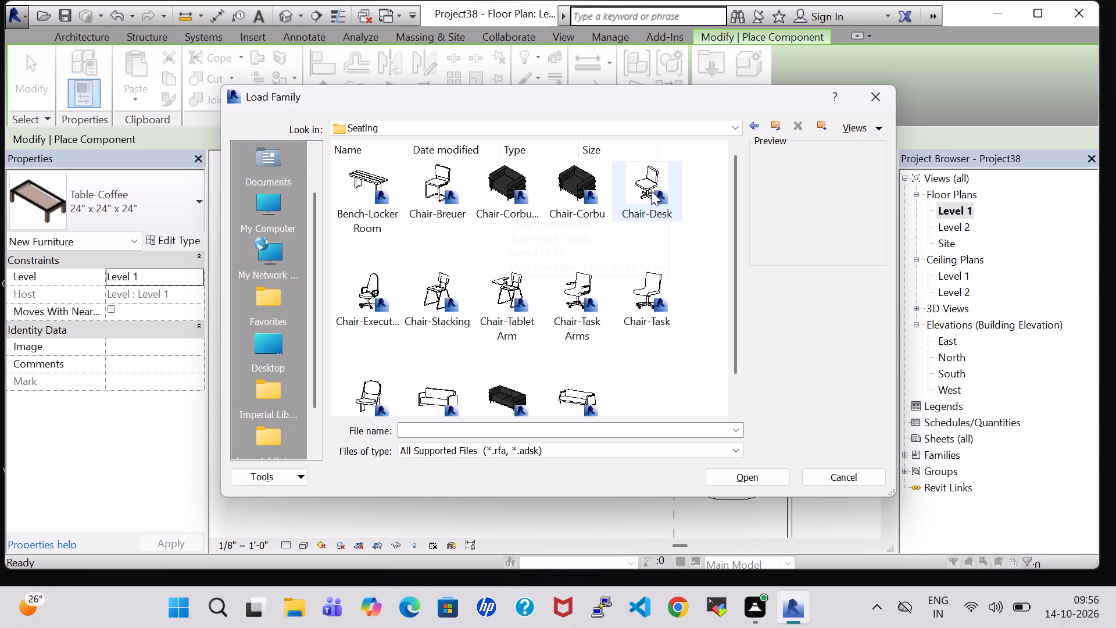
click(578, 276)
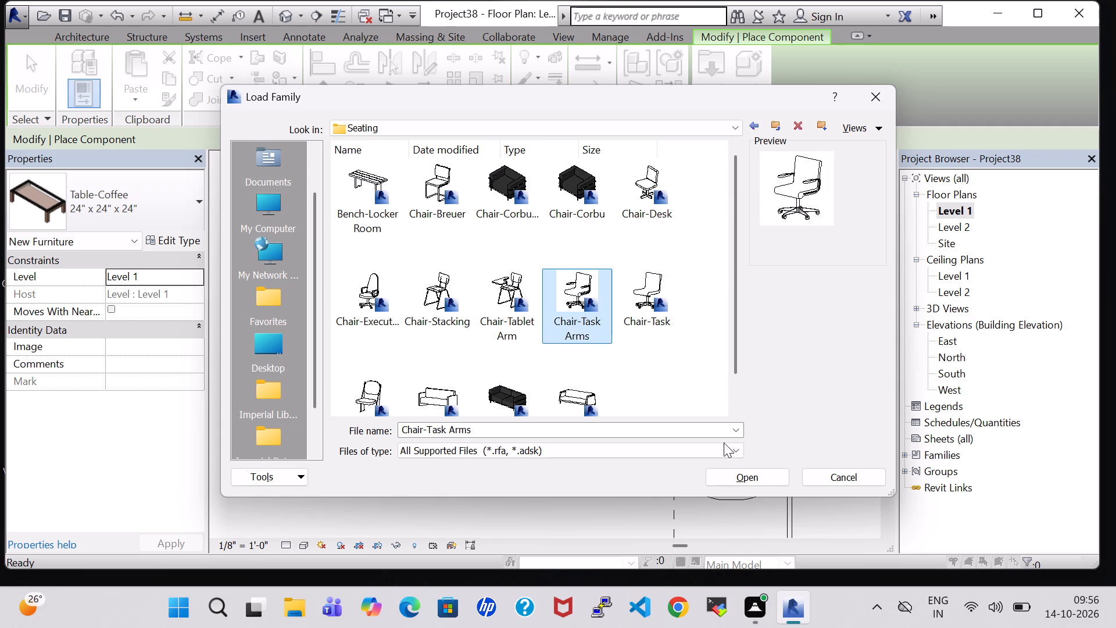
click(750, 476)
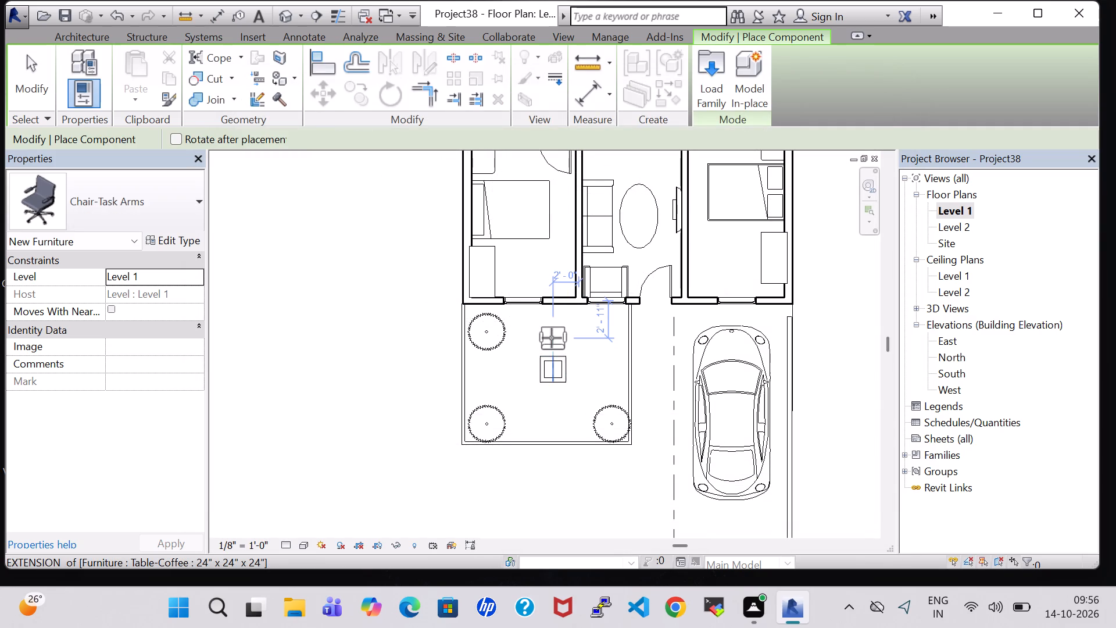
Place four Chair-Task Arms around the coffee table, one on each side, with the north one about 2' 11" from the house wall.
click(552, 338)
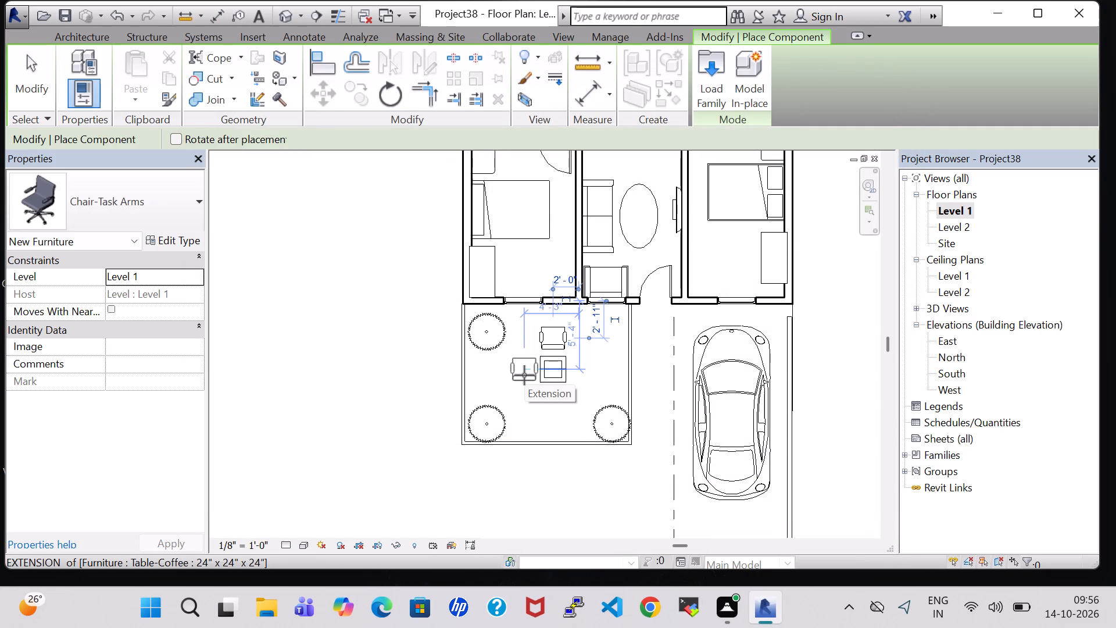
click(524, 375)
click(550, 406)
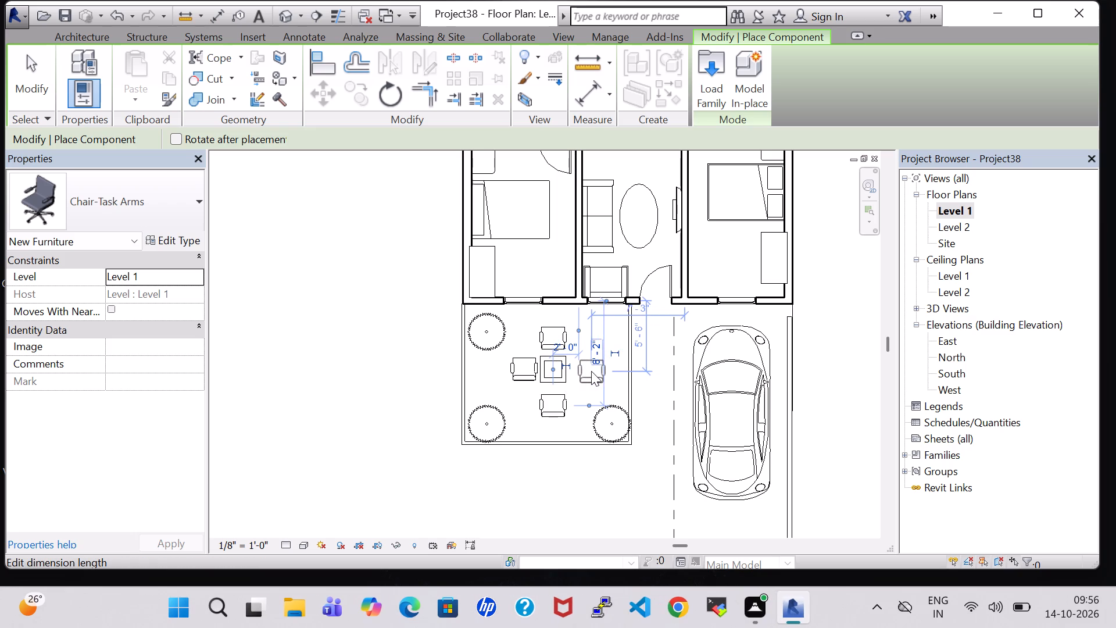
click(591, 371)
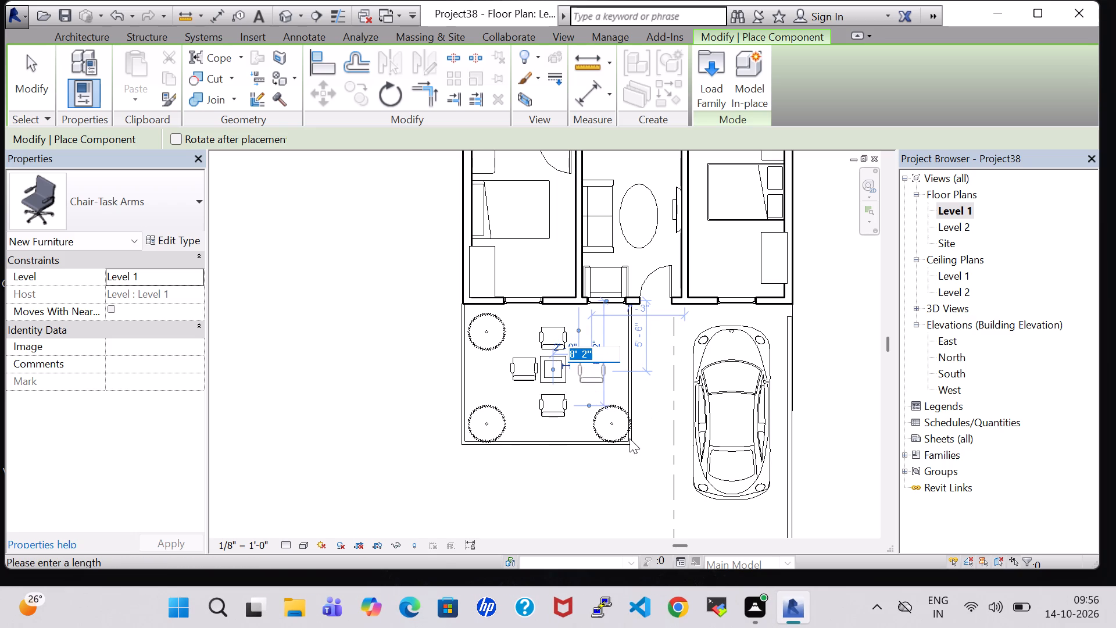
key(Escape)
click(591, 372)
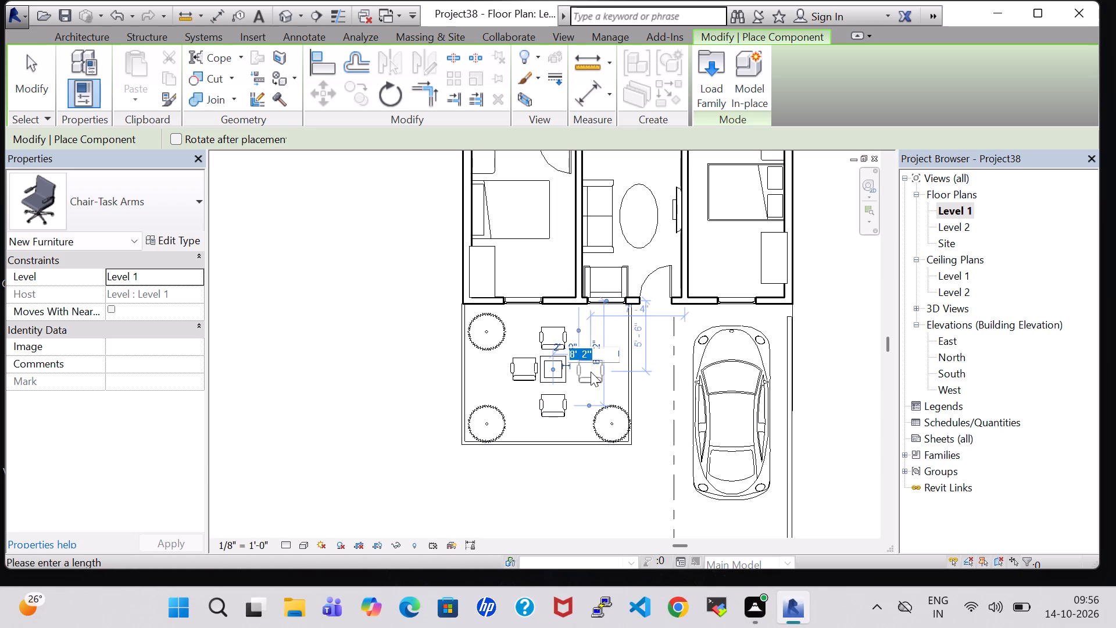
key(Return)
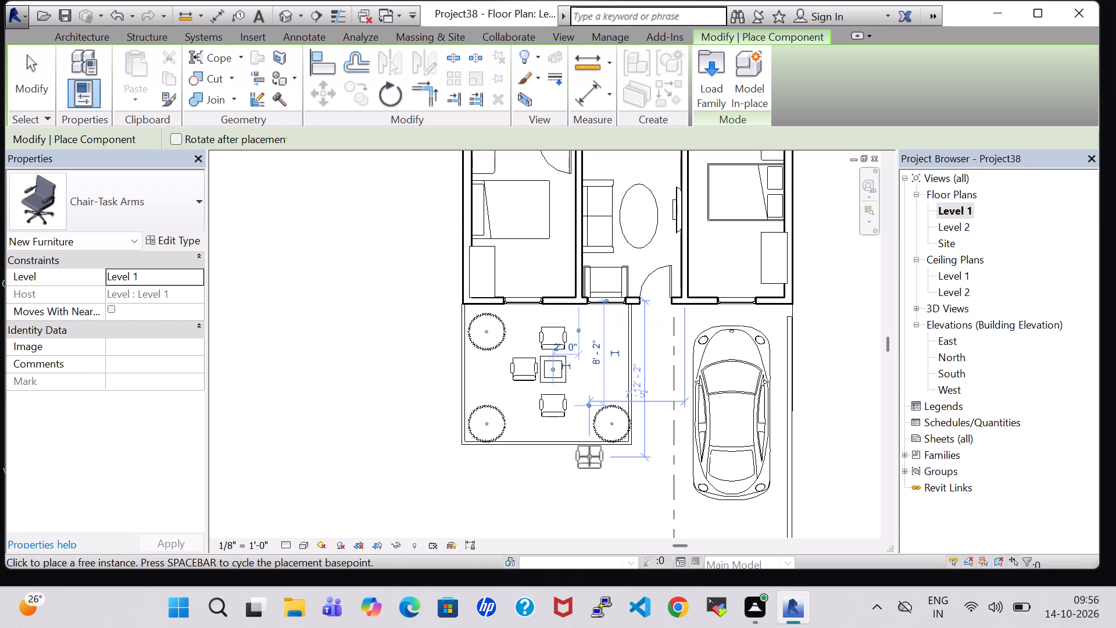
click(588, 366)
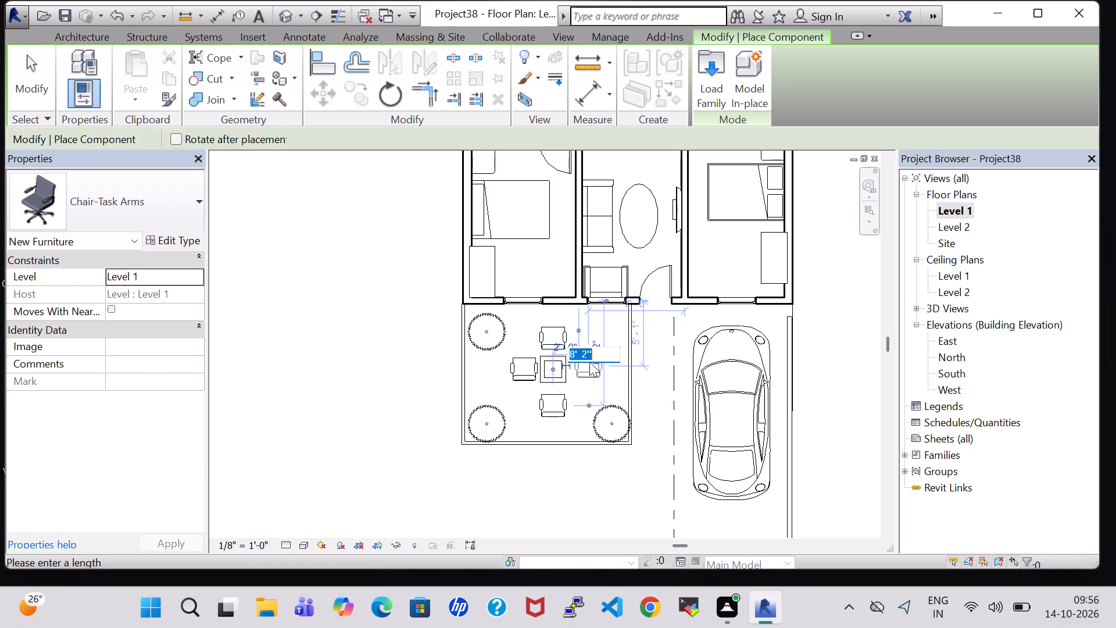
click(594, 357)
key(Return)
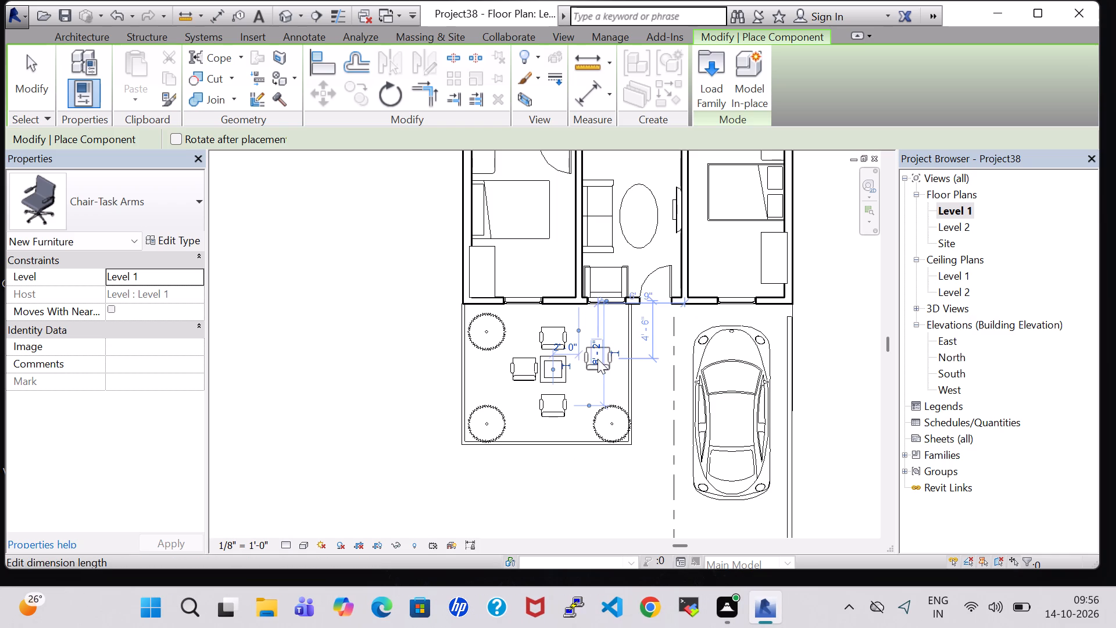
click(586, 385)
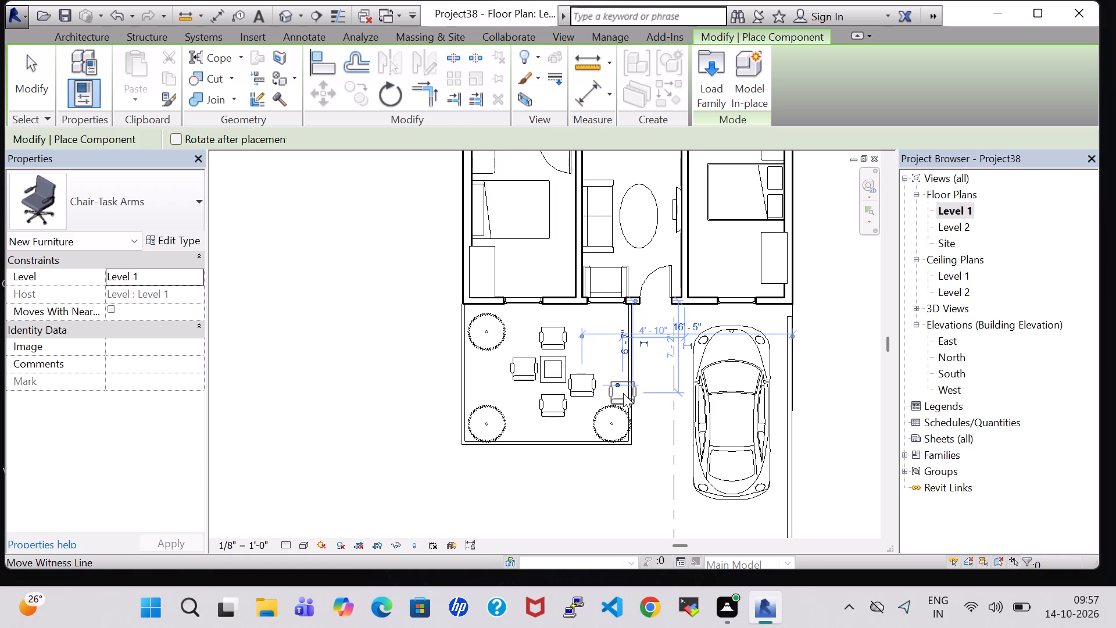
key(Escape)
key(Escape)
Nudge the east chair level with the coffee table, about 5' 4" from the house's south wall.
click(581, 382)
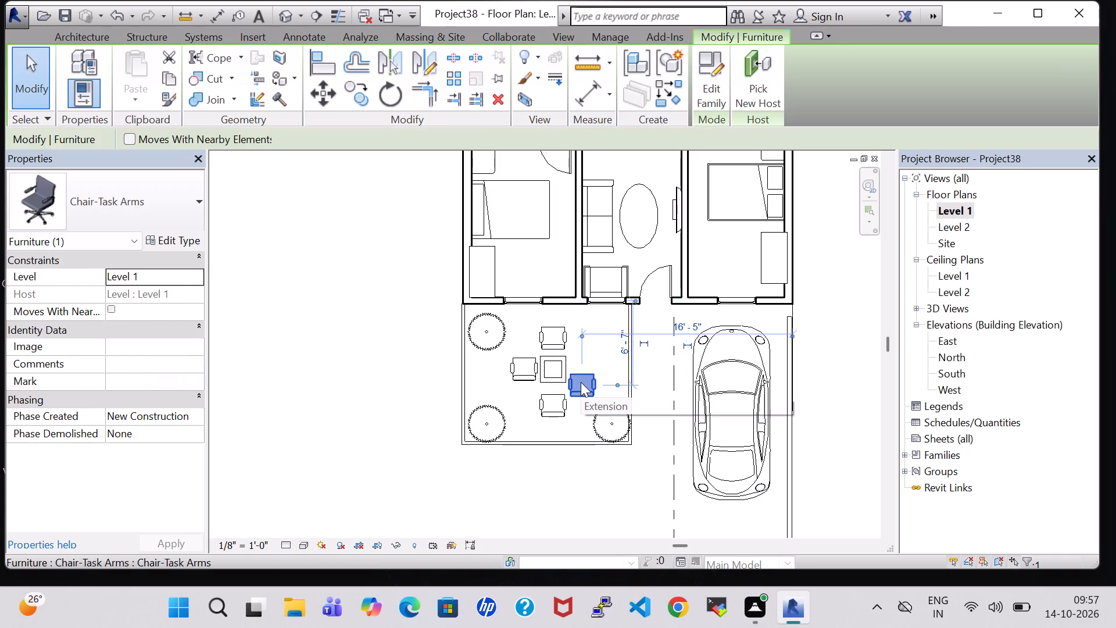
key(Up)
key(Up)
key(Up)
key(Up)
key(Up)
key(Up)
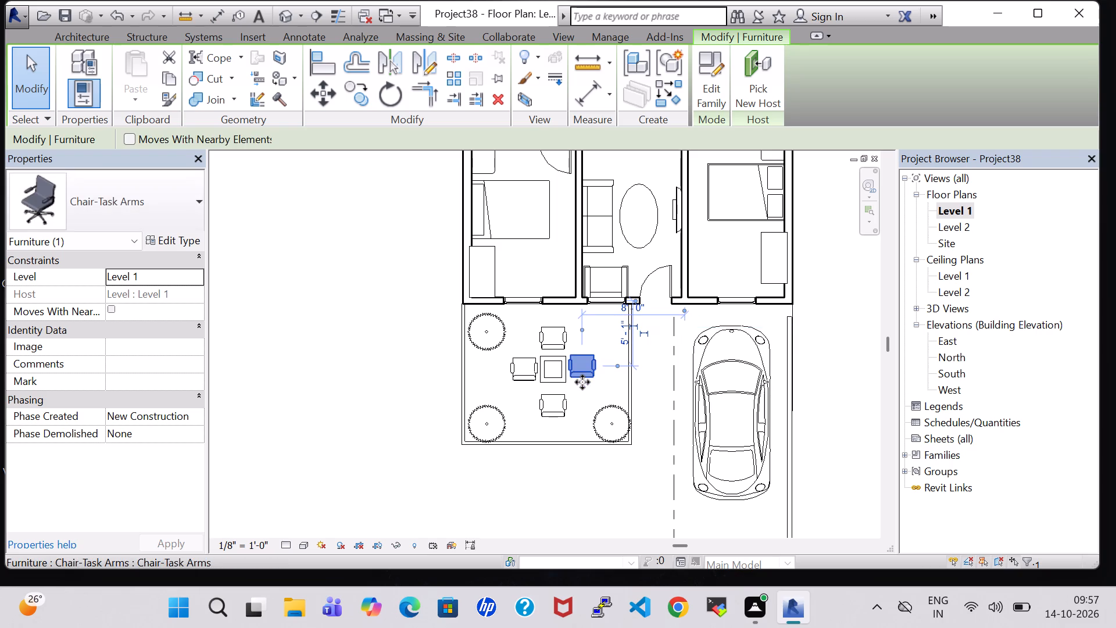
key(Right)
key(Right)
key(Right)
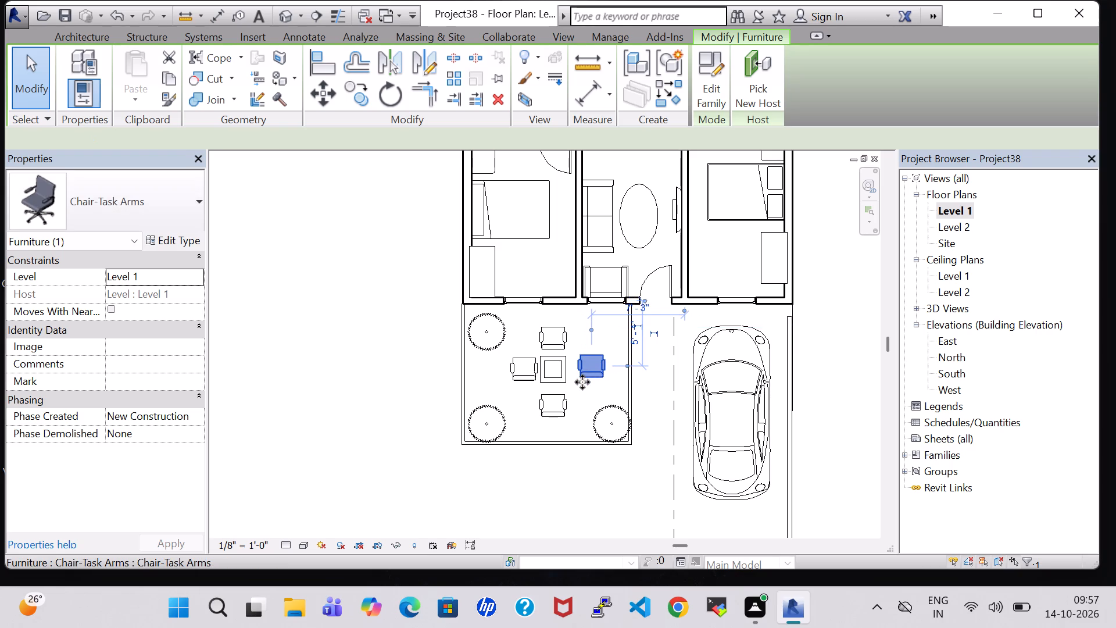
key(Down)
key(Down)
key(Left)
key(Left)
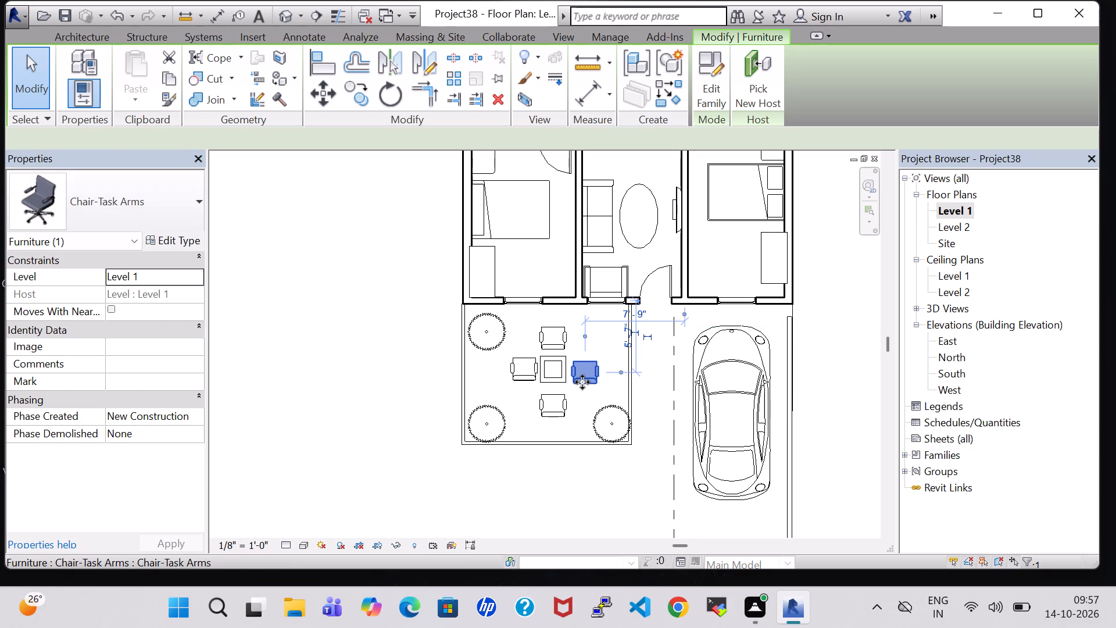
key(Up)
key(Left)
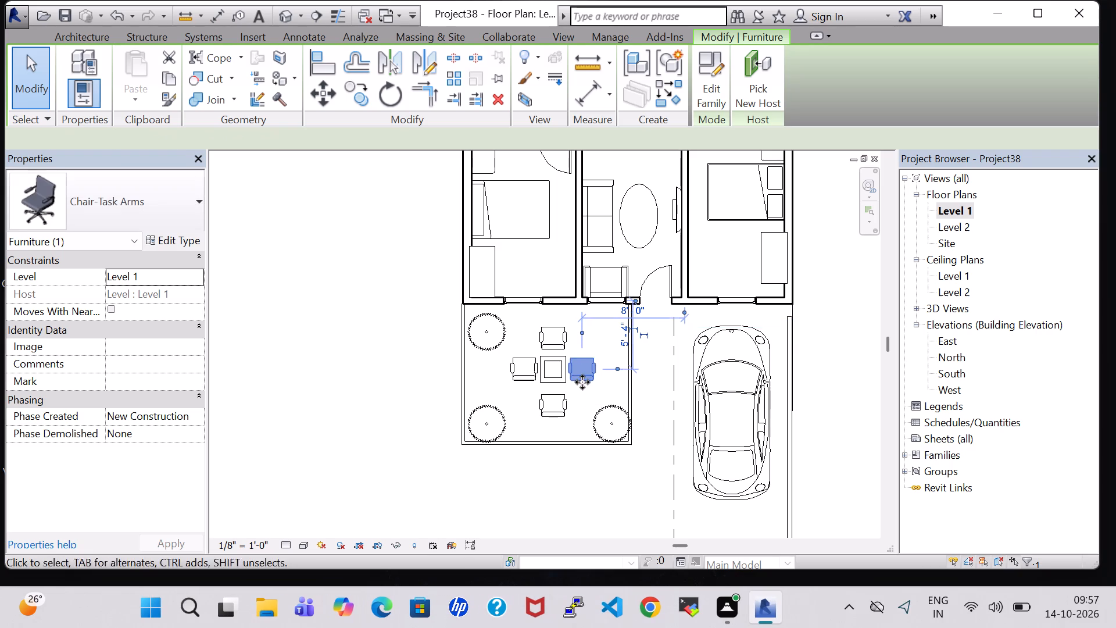
click(861, 342)
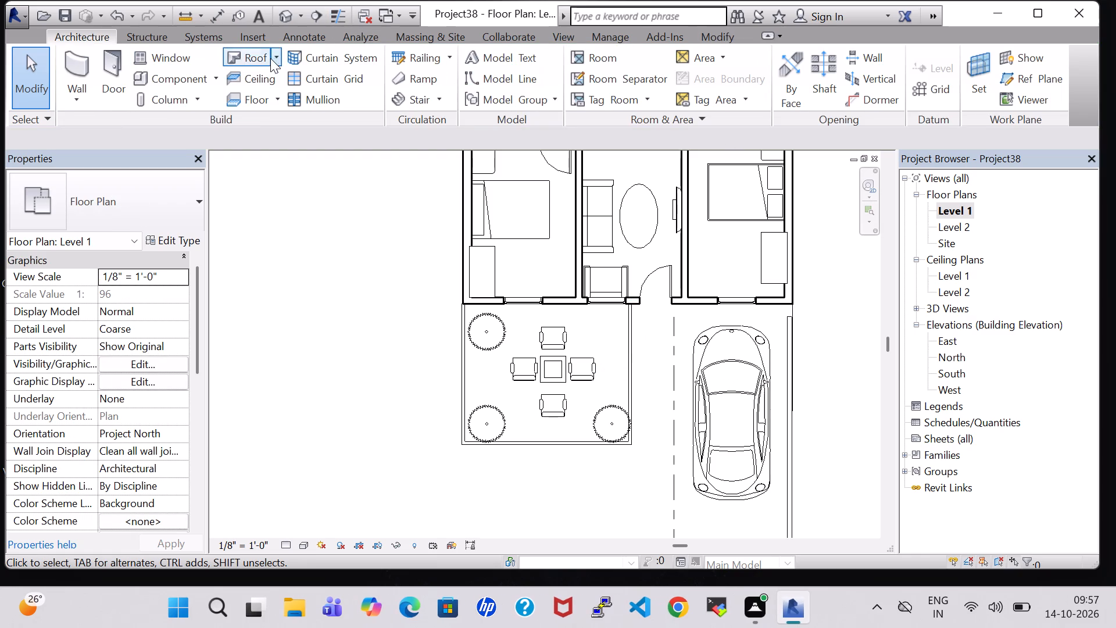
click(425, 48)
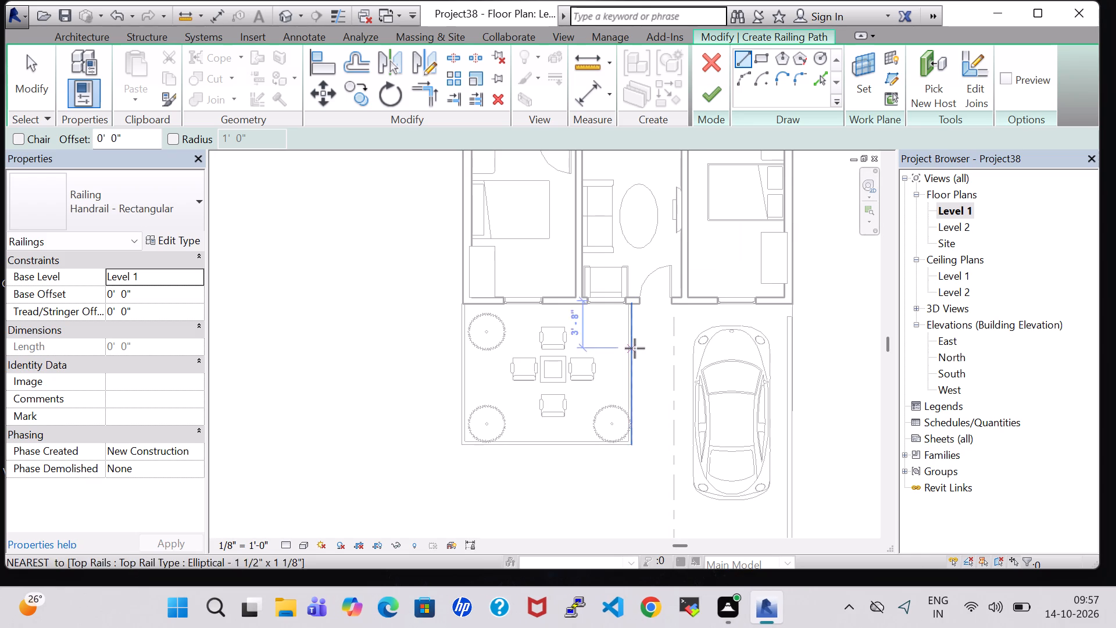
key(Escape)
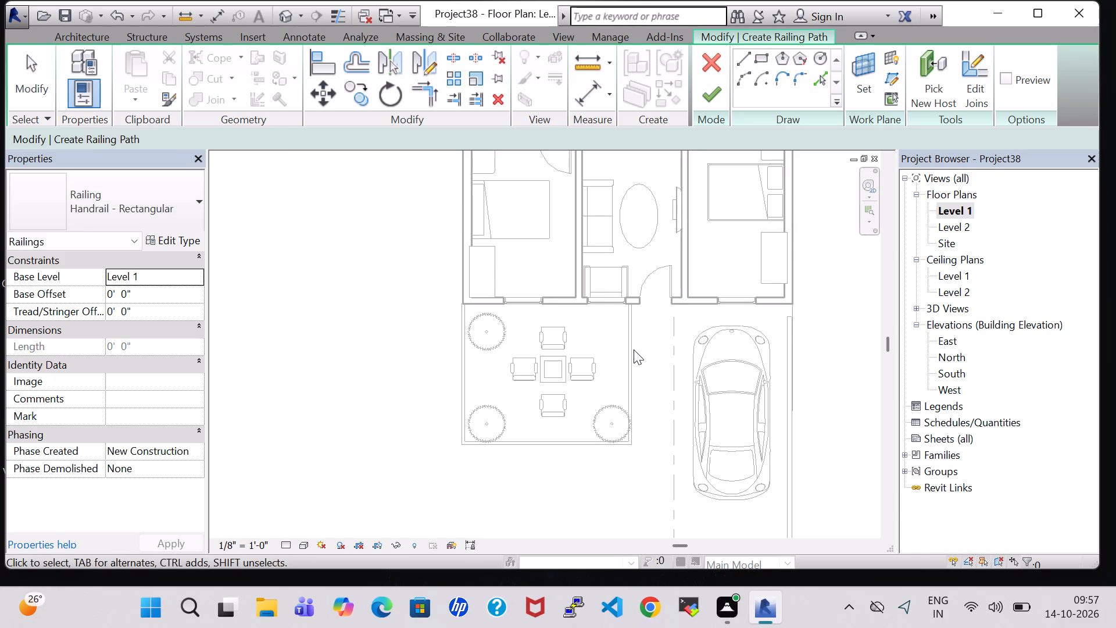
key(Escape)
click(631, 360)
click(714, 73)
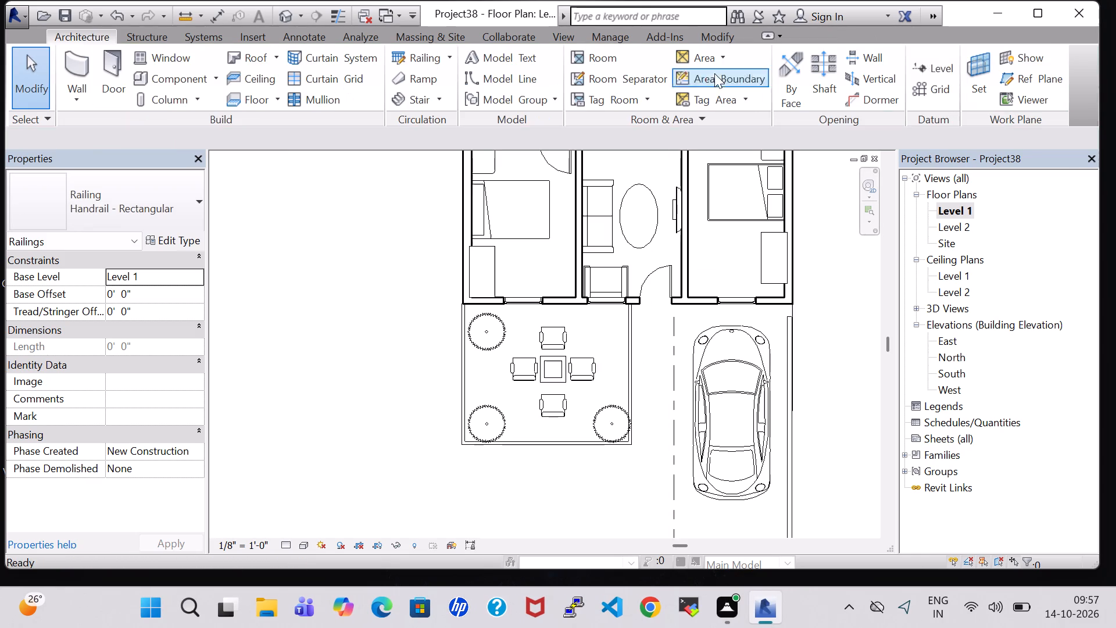
Edit the glass railing's path, splitting its east line about 3' 7" and 6' 1" from the house wall, and finish the sketch.
click(632, 348)
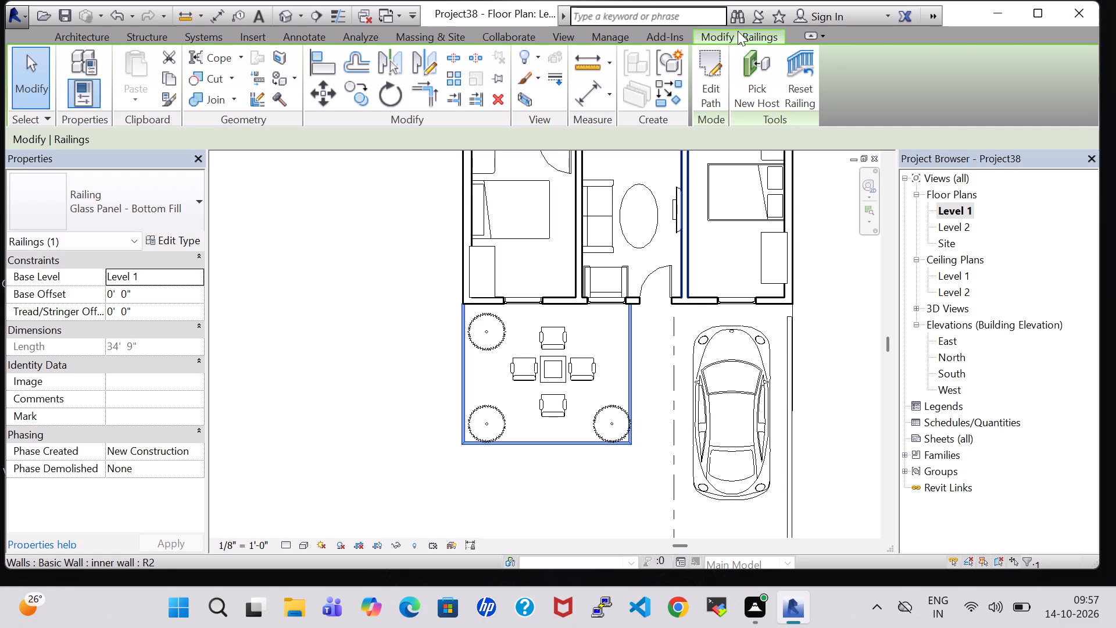
click(709, 69)
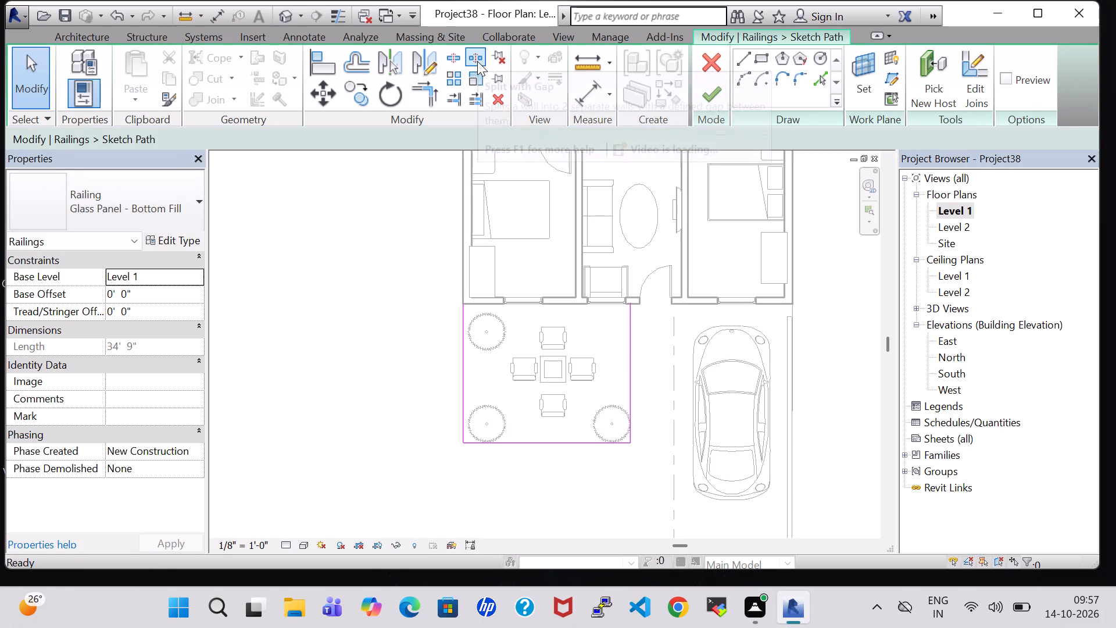
click(454, 55)
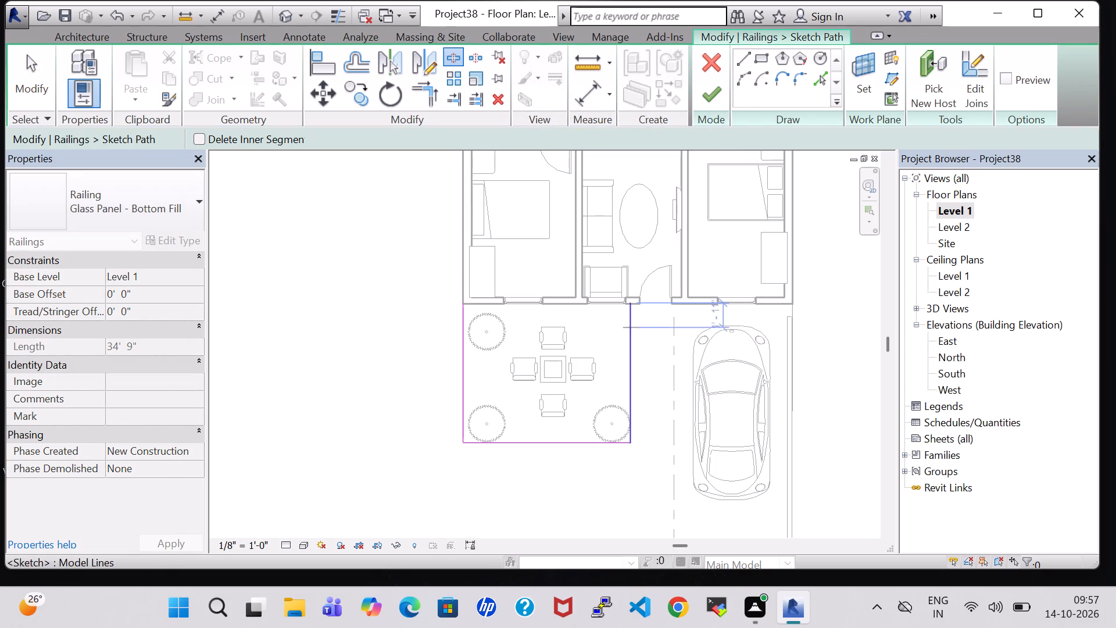
click(632, 347)
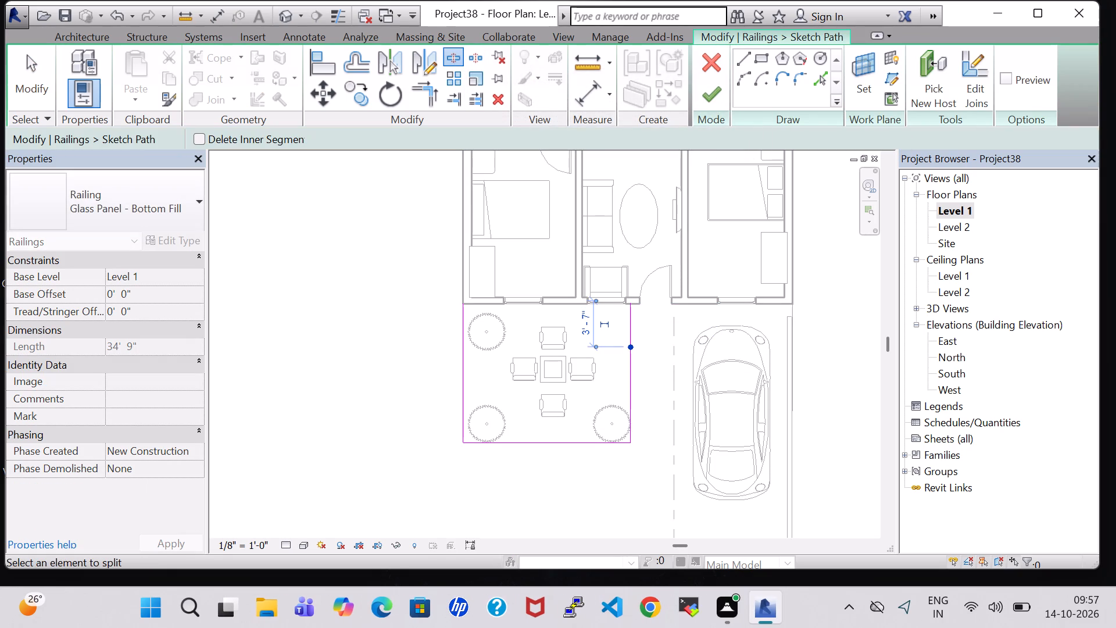
click(632, 379)
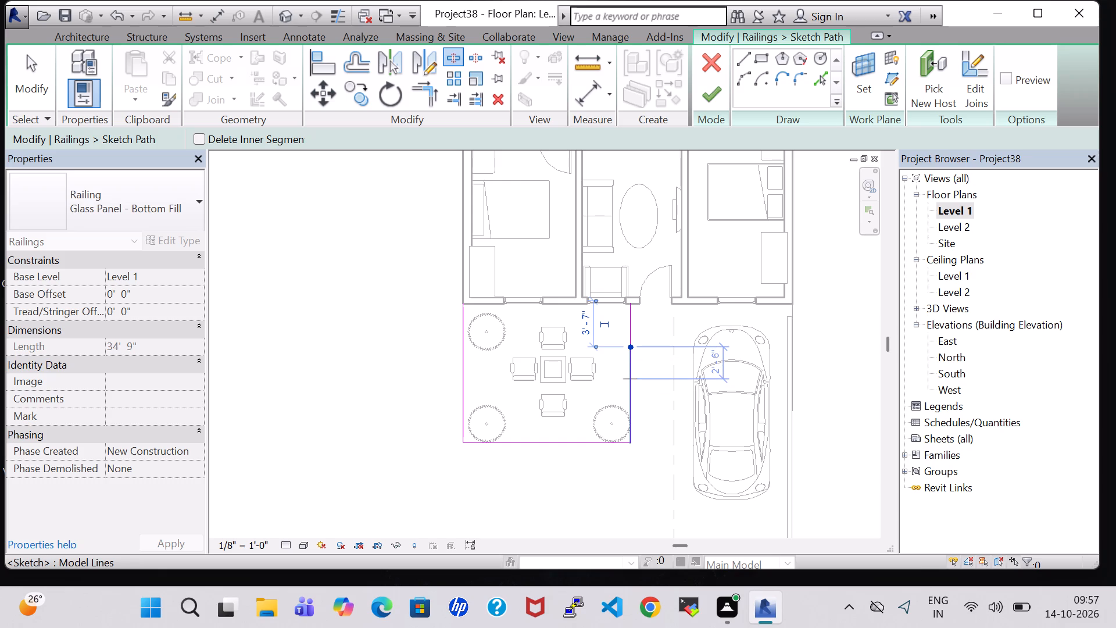
click(717, 102)
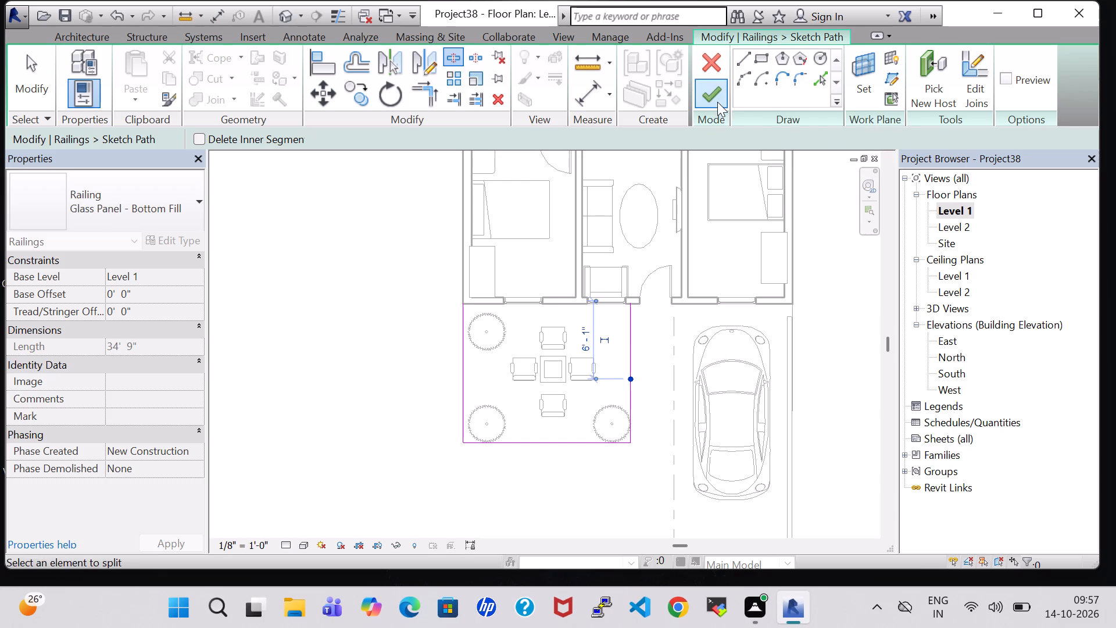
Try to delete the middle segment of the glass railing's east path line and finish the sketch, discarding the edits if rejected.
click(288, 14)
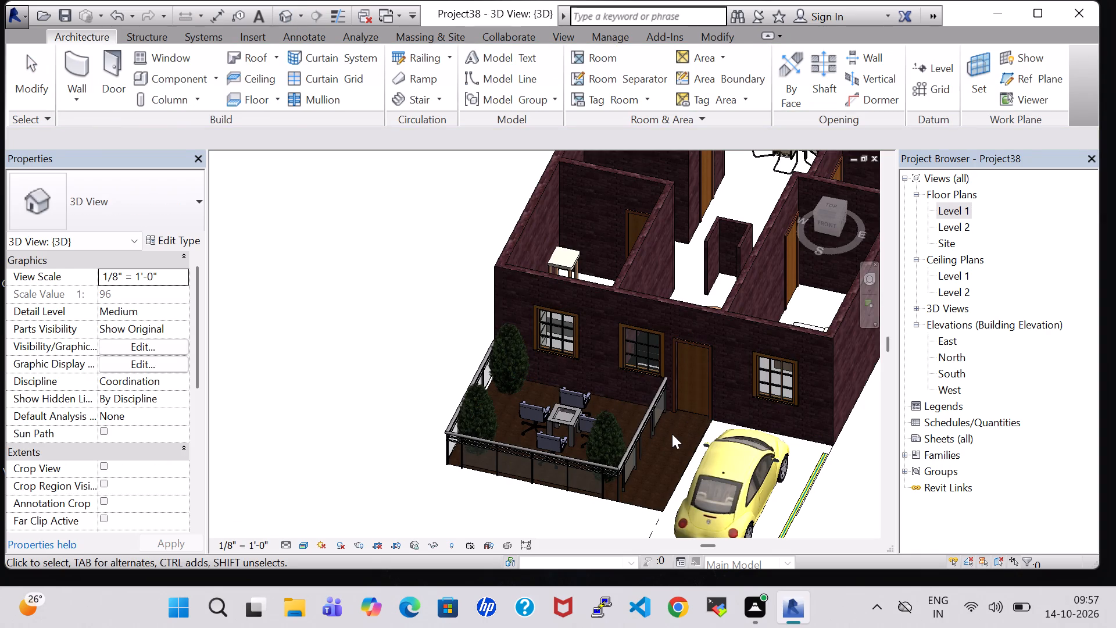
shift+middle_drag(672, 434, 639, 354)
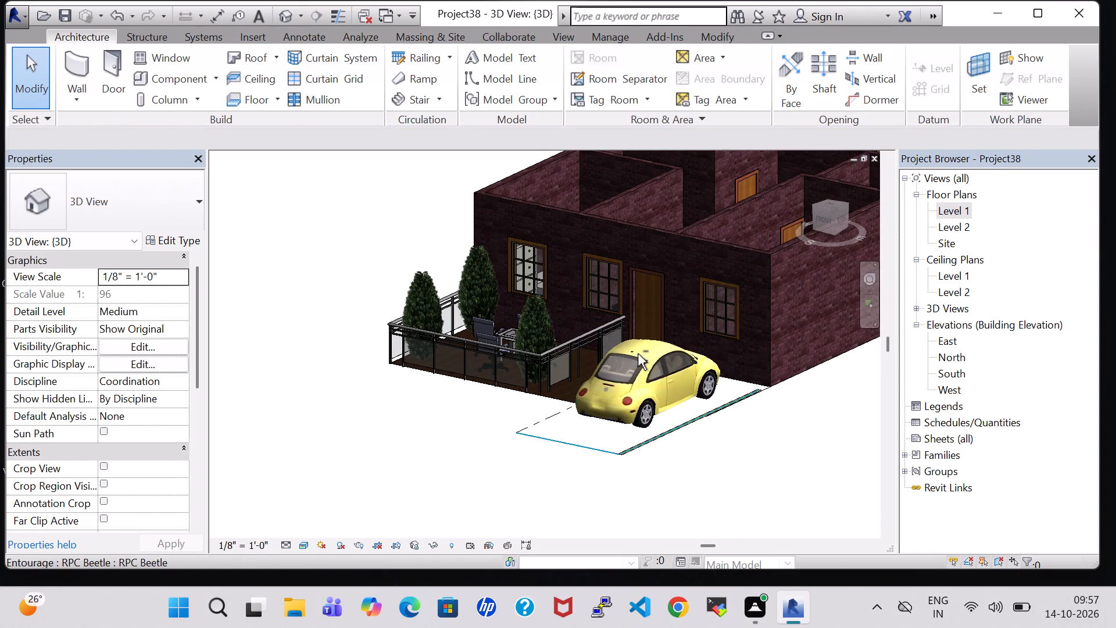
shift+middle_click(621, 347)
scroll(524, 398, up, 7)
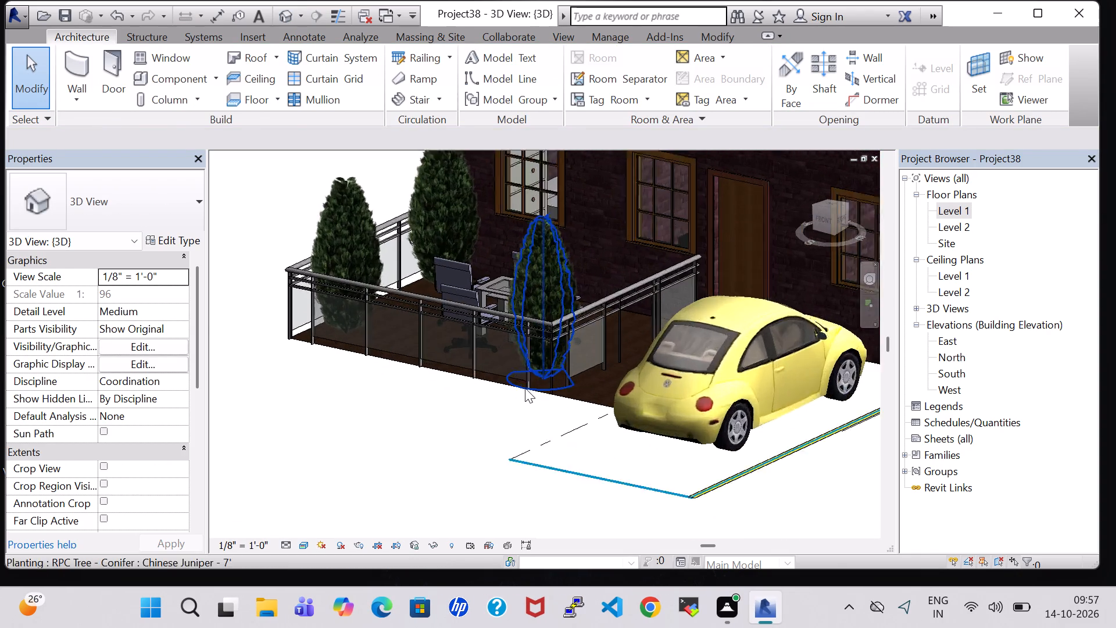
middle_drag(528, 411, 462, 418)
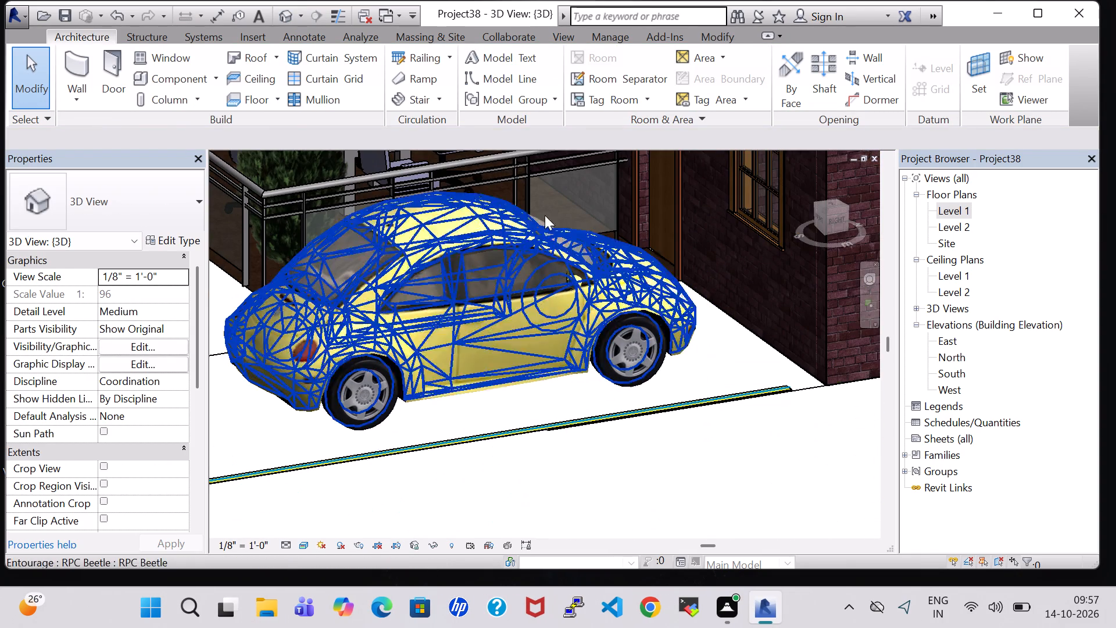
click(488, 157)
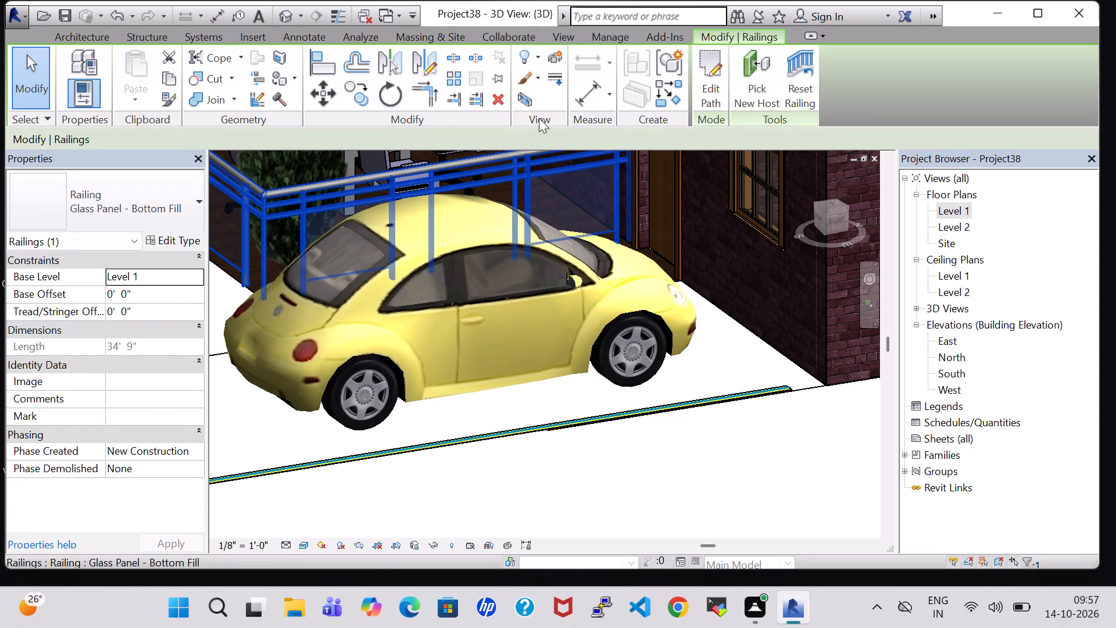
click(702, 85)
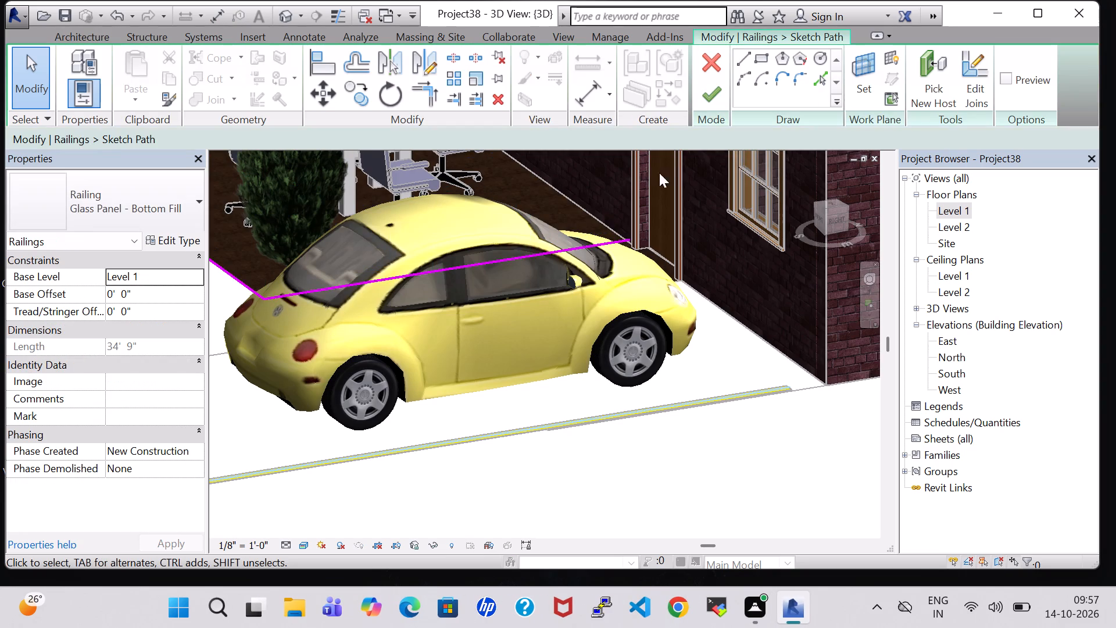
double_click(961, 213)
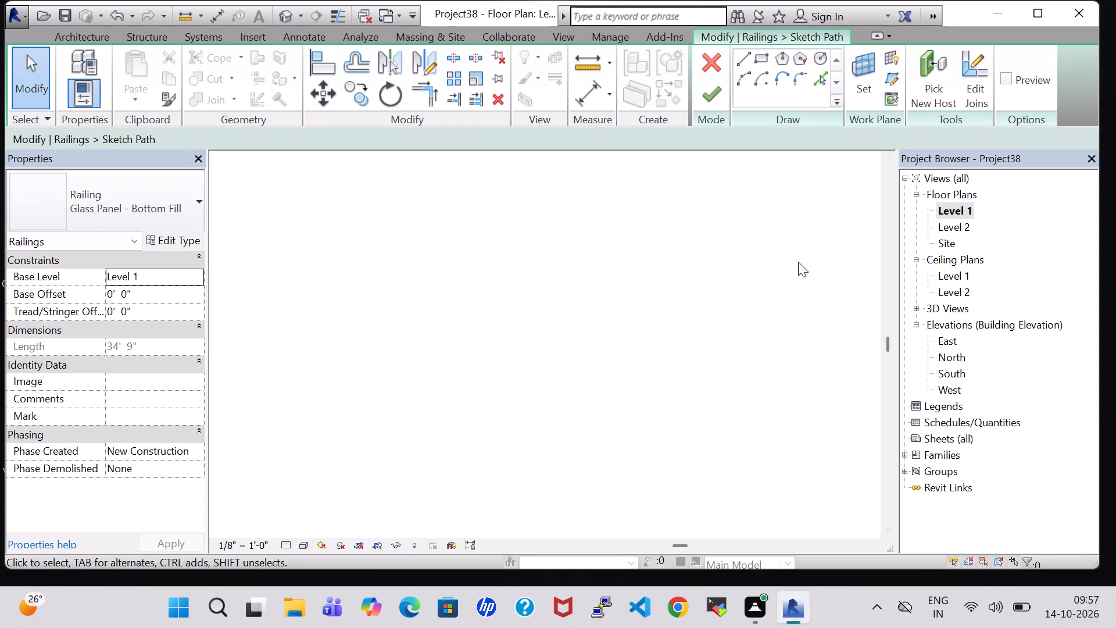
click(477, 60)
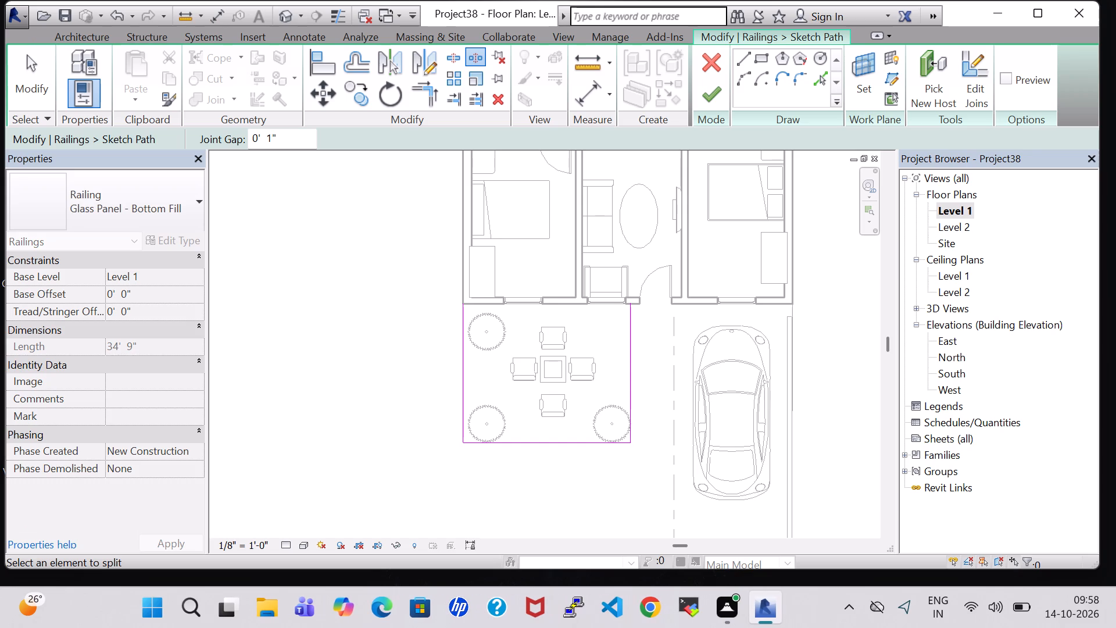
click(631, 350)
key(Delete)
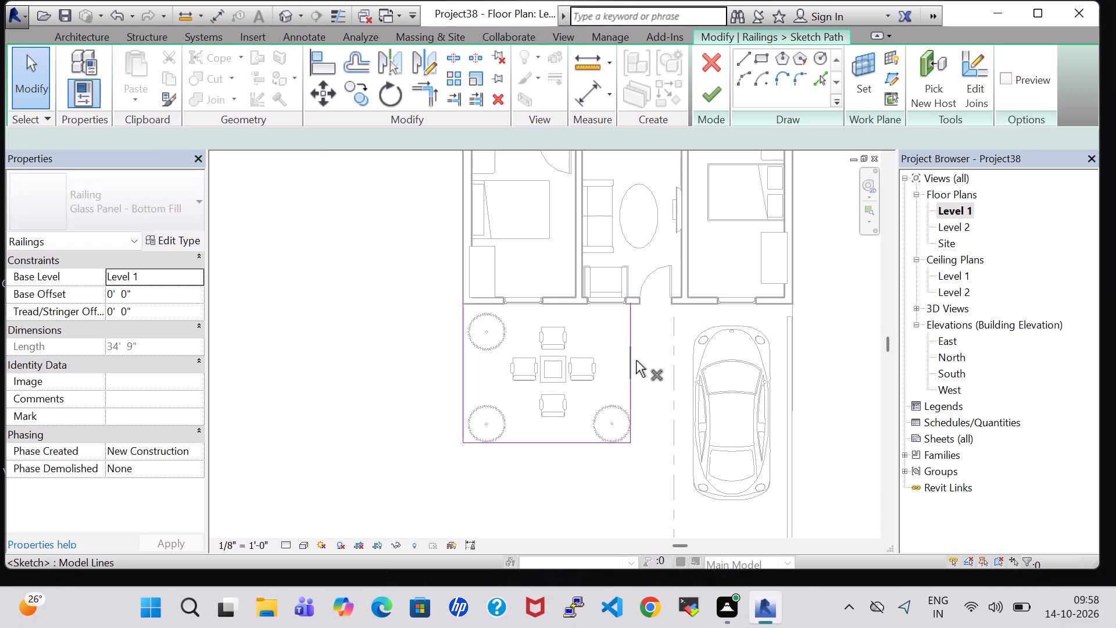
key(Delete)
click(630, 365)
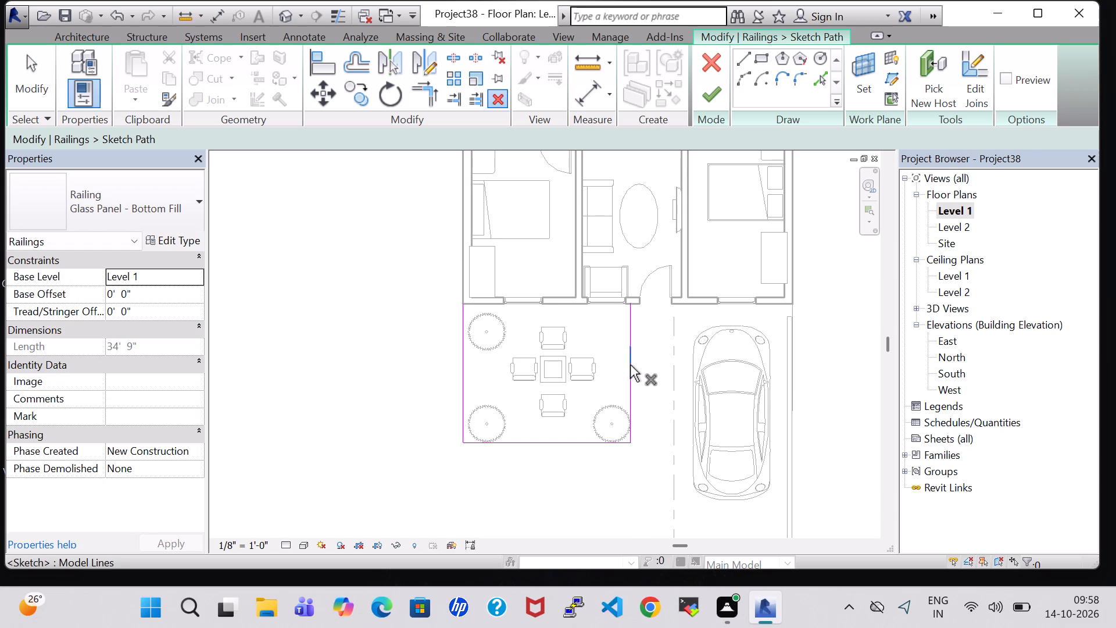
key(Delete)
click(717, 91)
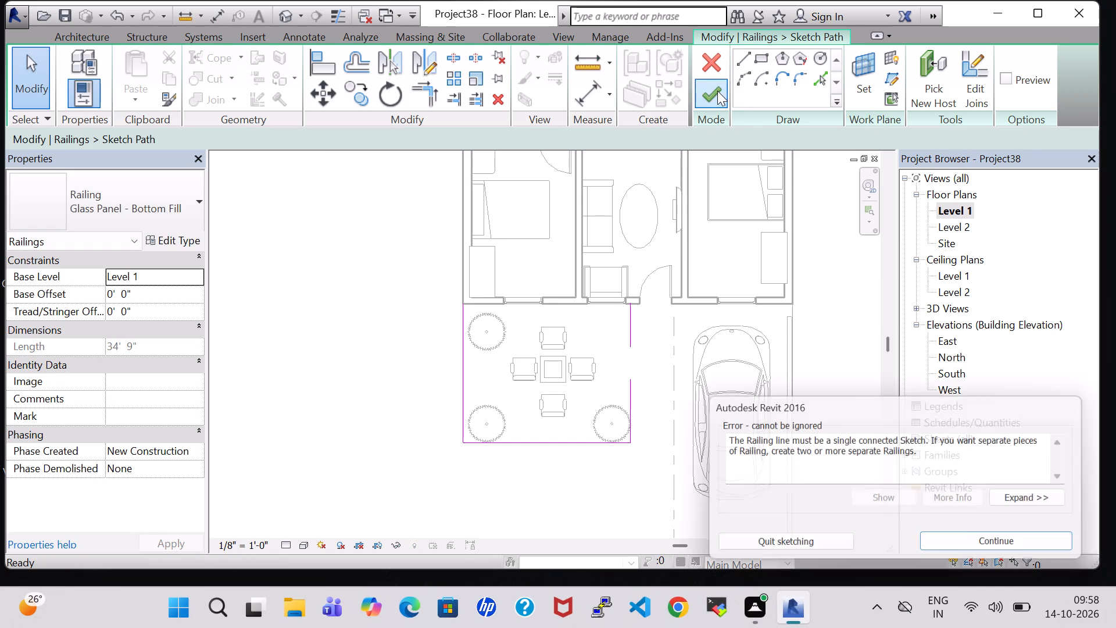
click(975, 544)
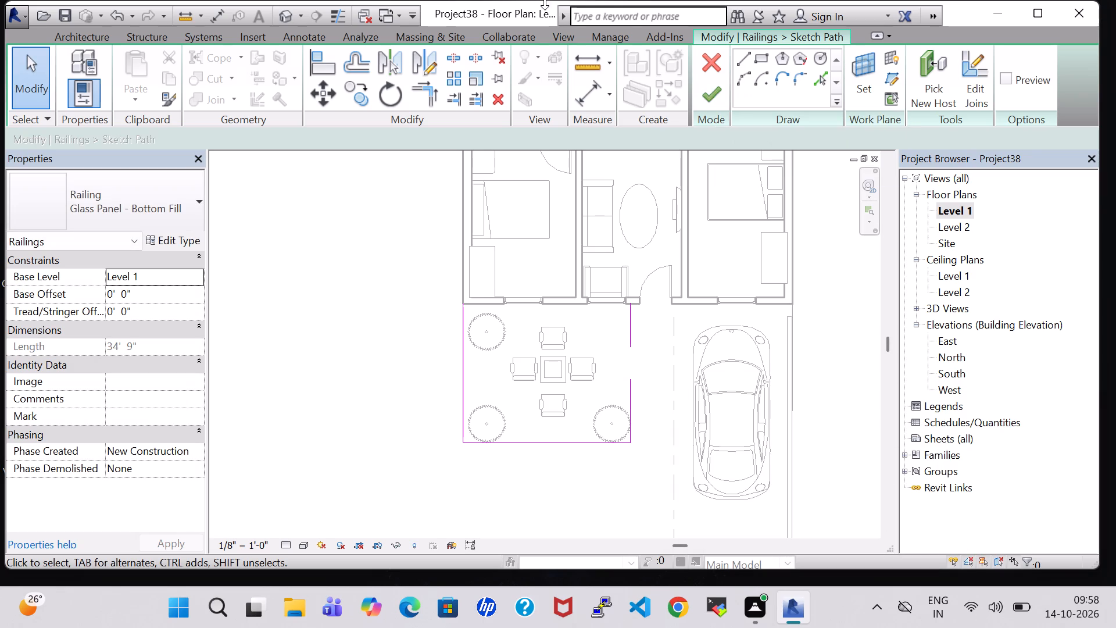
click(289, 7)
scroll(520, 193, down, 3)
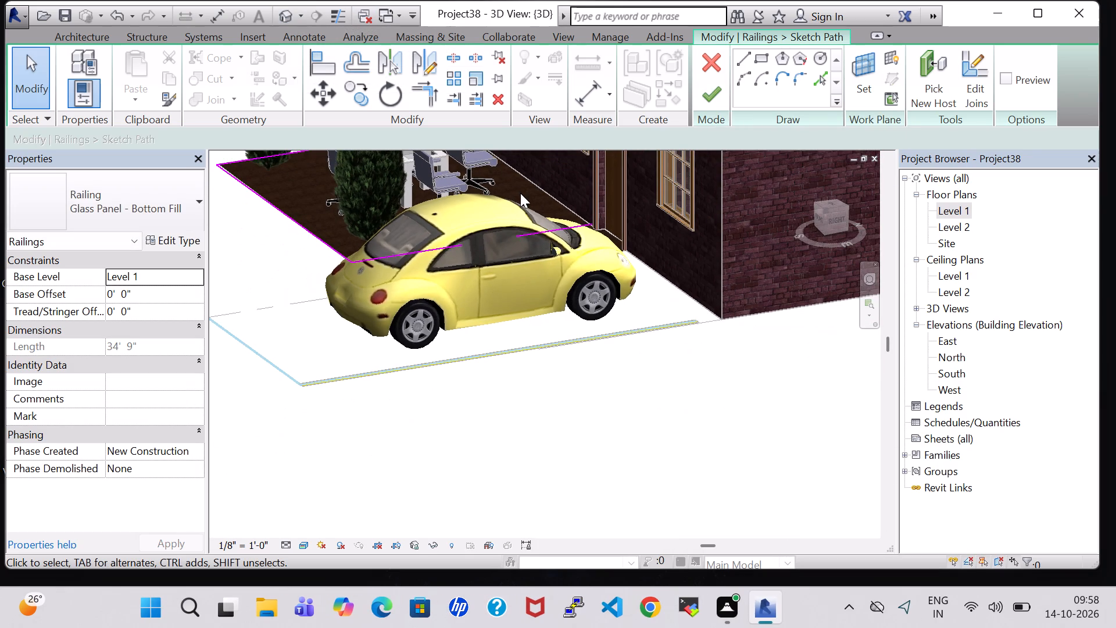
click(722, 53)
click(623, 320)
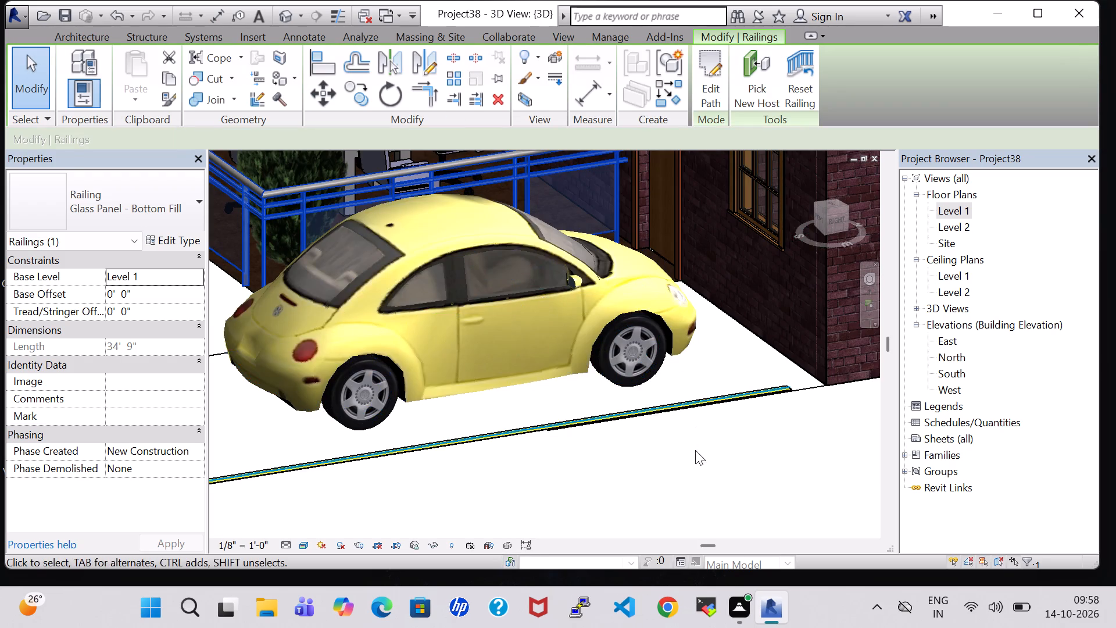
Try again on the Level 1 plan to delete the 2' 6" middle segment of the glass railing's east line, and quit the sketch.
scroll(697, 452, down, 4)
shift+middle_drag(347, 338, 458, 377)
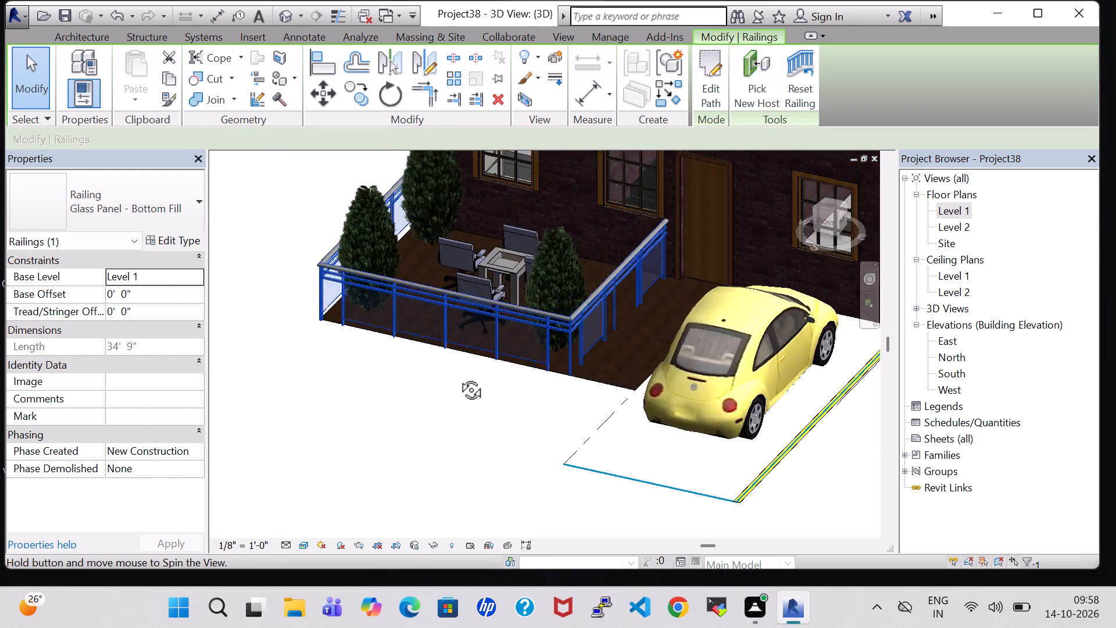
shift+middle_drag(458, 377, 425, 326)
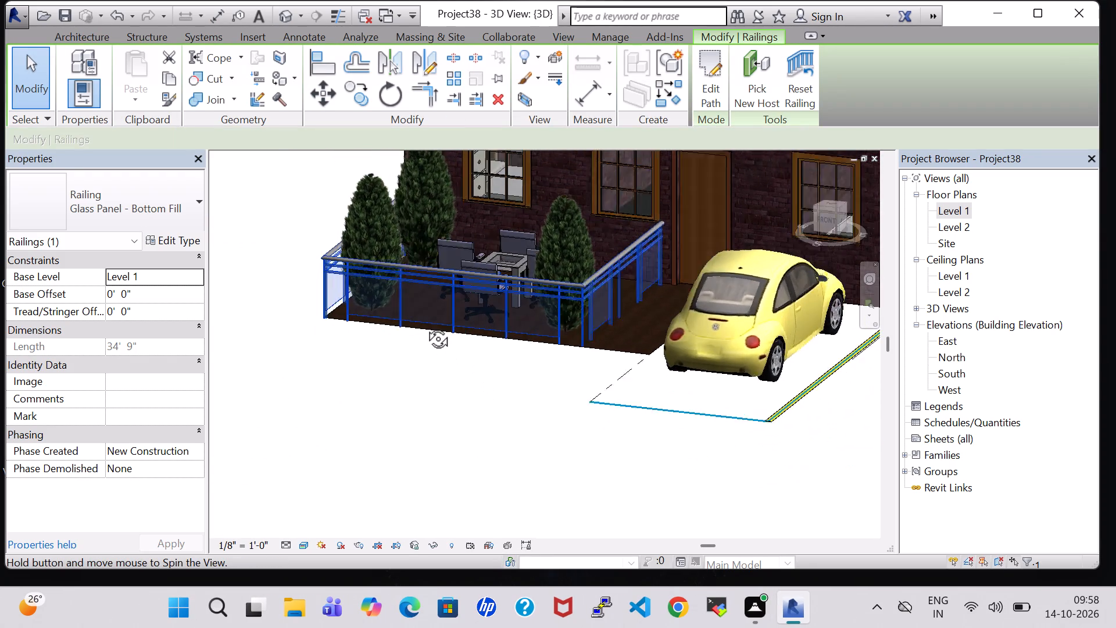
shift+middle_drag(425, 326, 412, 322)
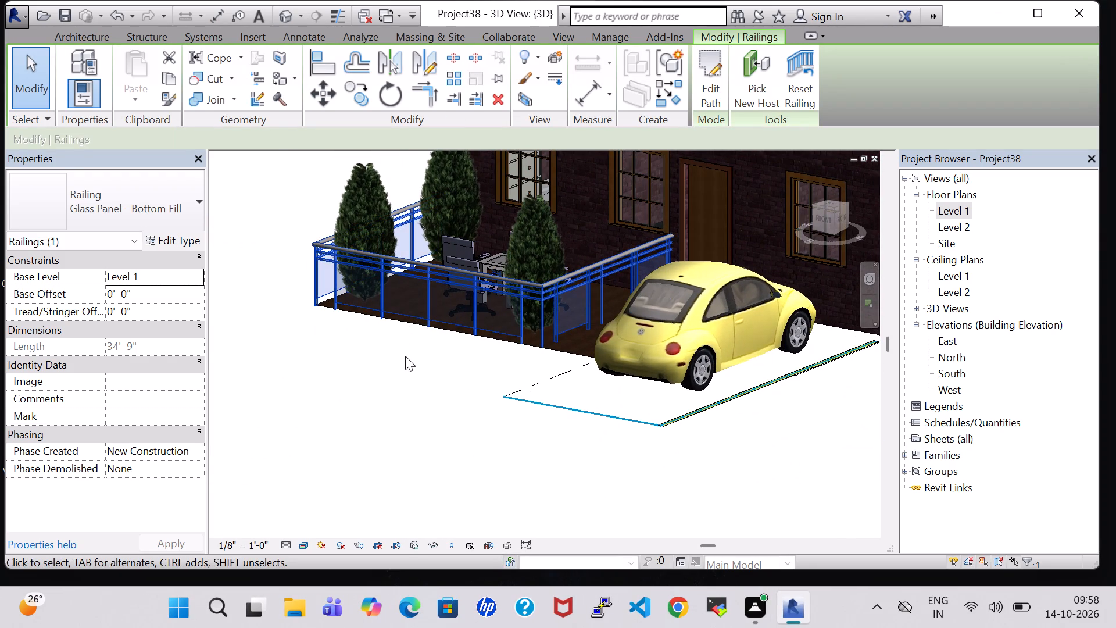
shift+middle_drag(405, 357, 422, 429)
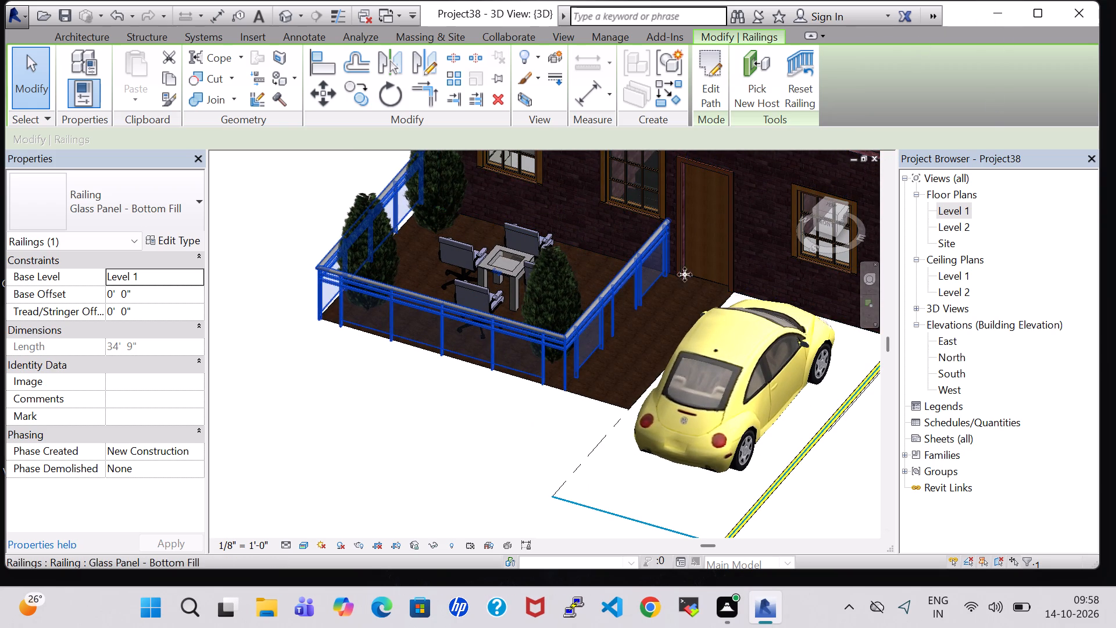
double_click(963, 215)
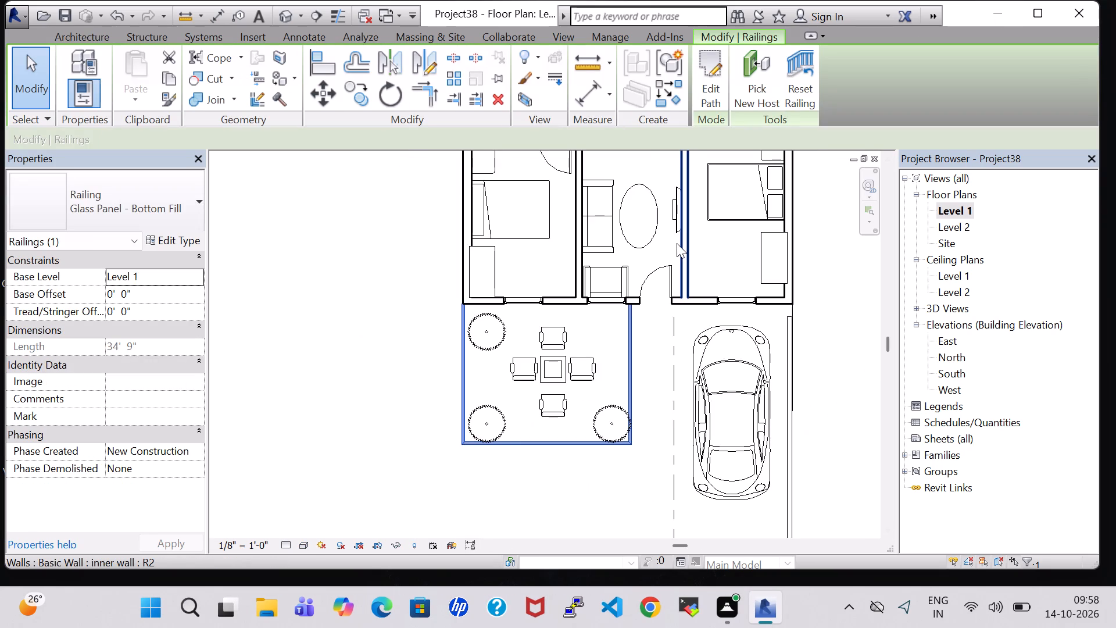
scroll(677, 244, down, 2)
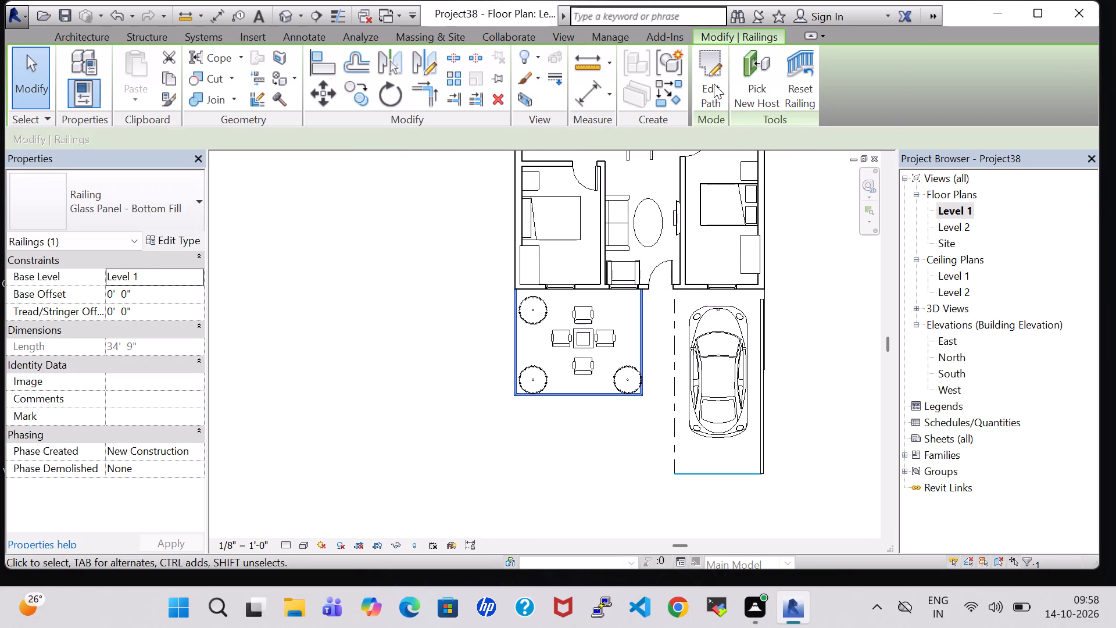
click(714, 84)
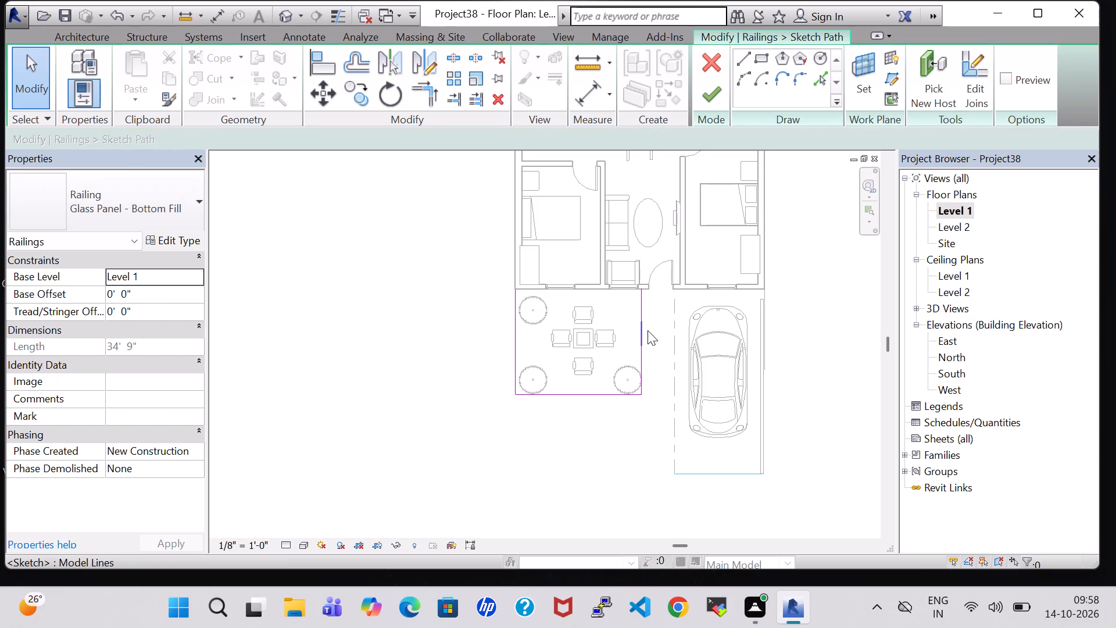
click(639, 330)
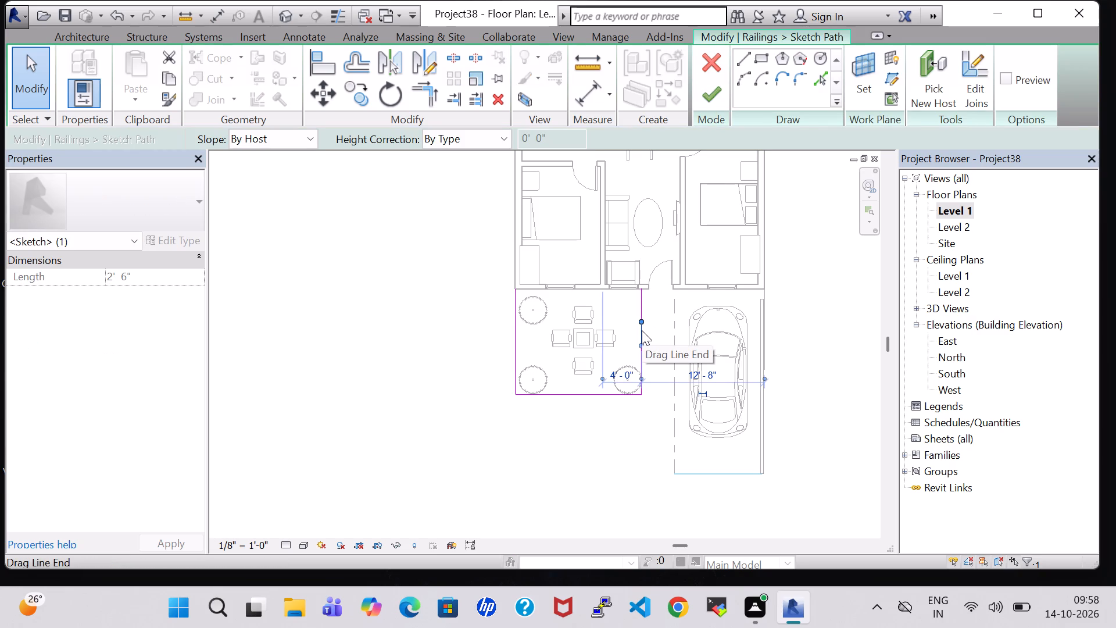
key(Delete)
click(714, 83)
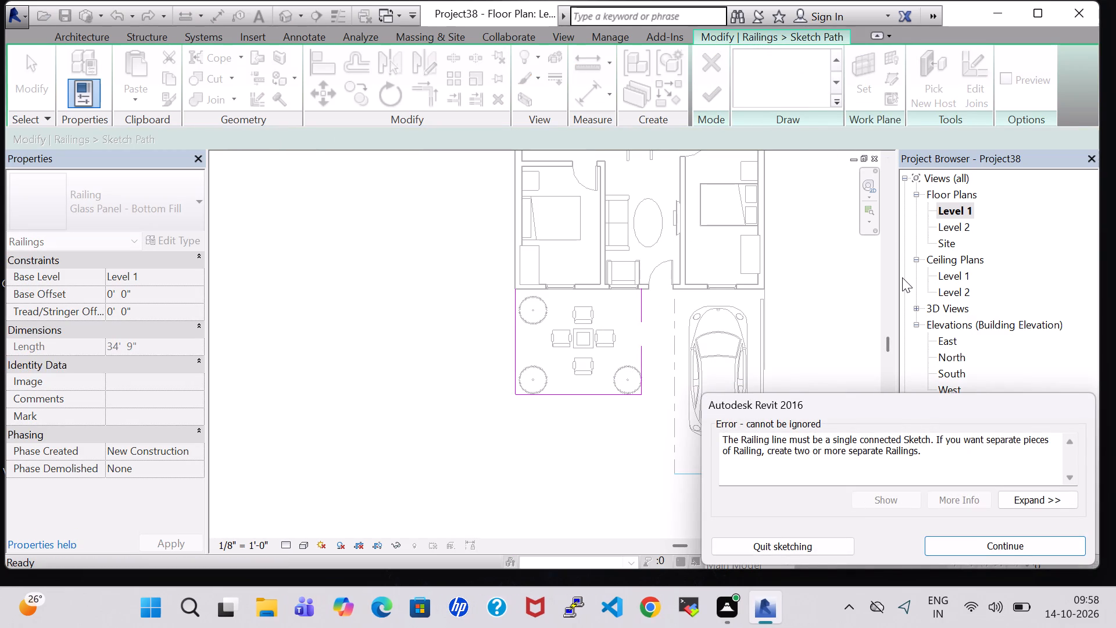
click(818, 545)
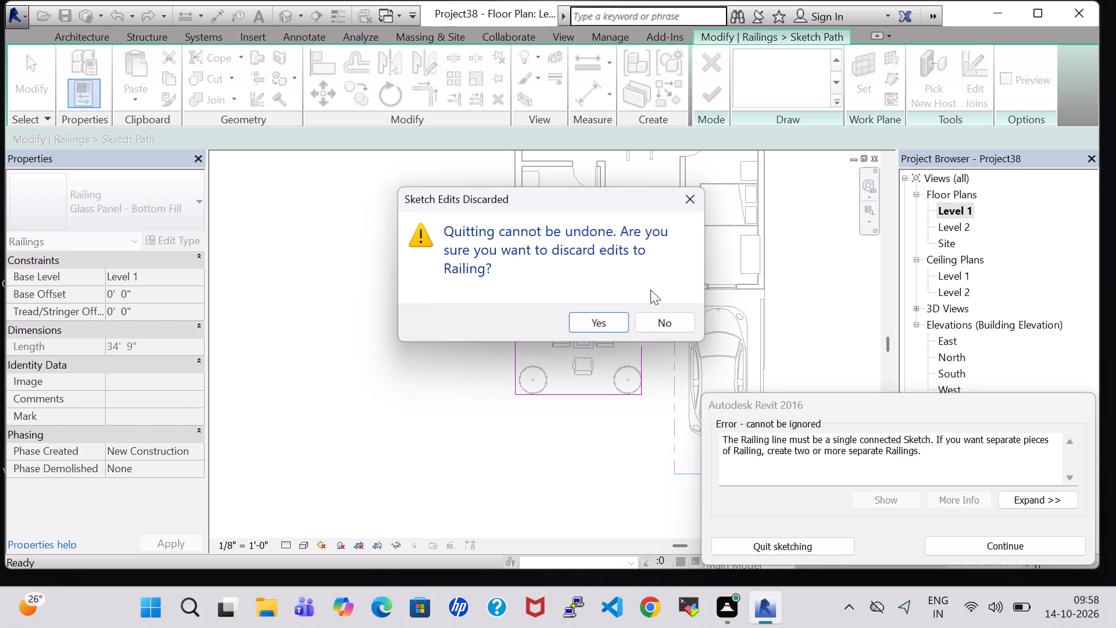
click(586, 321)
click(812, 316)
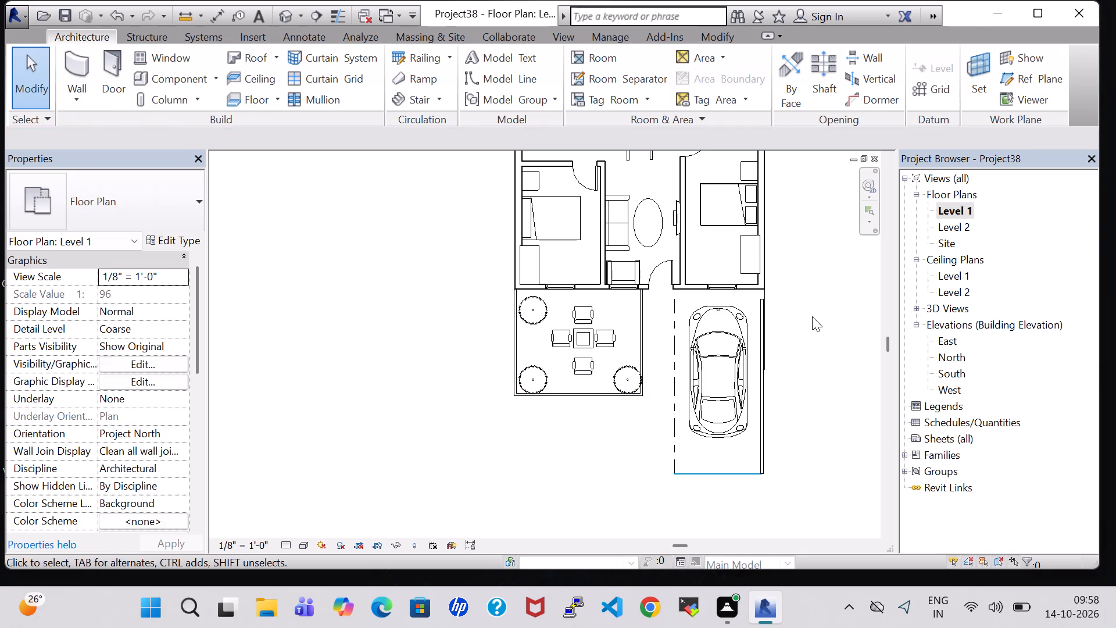
Edit the glass railing's path, deleting the east line's wall-side segment and middle segment, and finish the sketch.
click(642, 306)
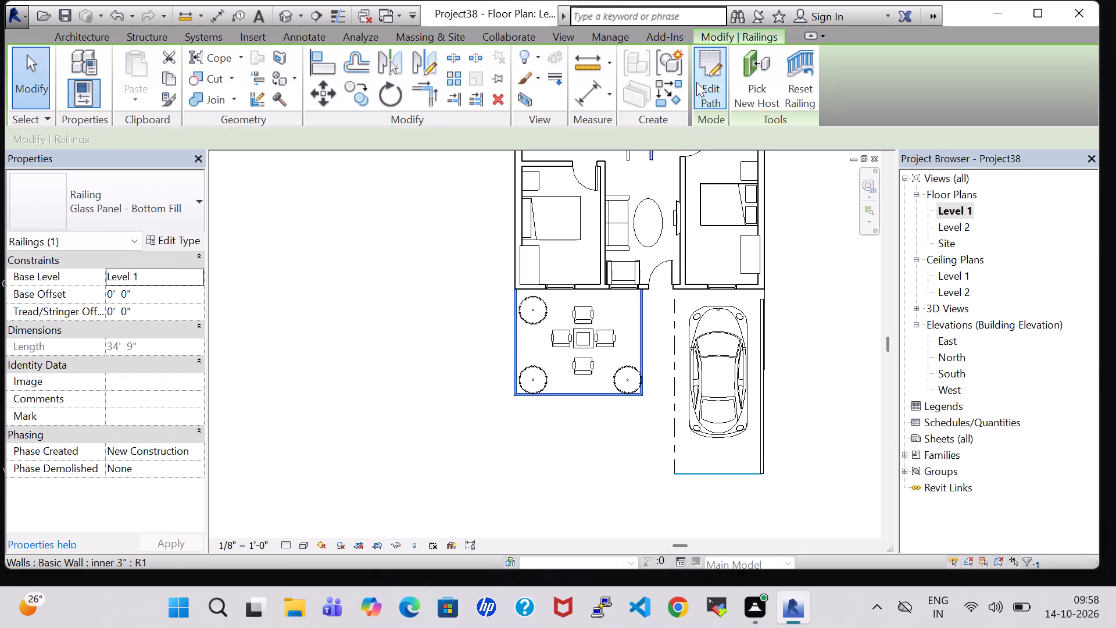
click(698, 82)
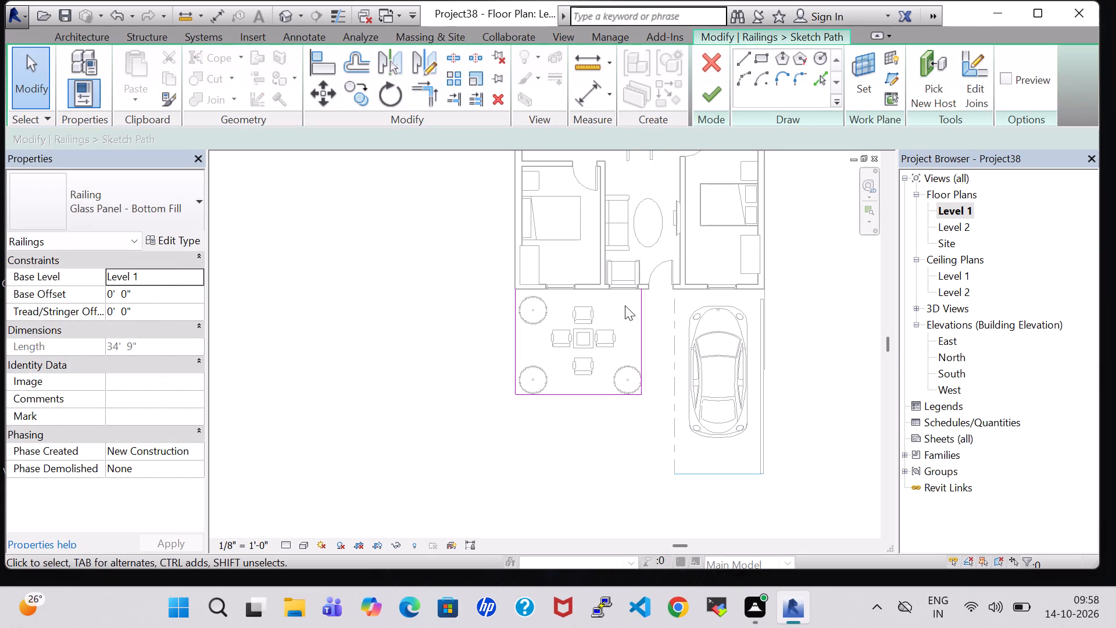
click(641, 305)
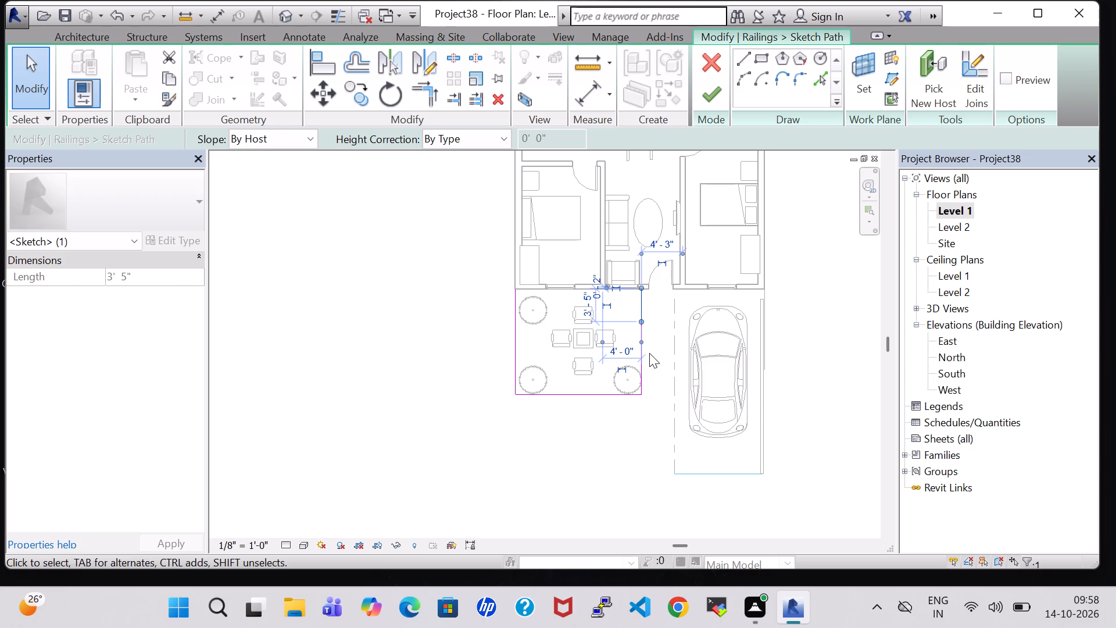
key(Delete)
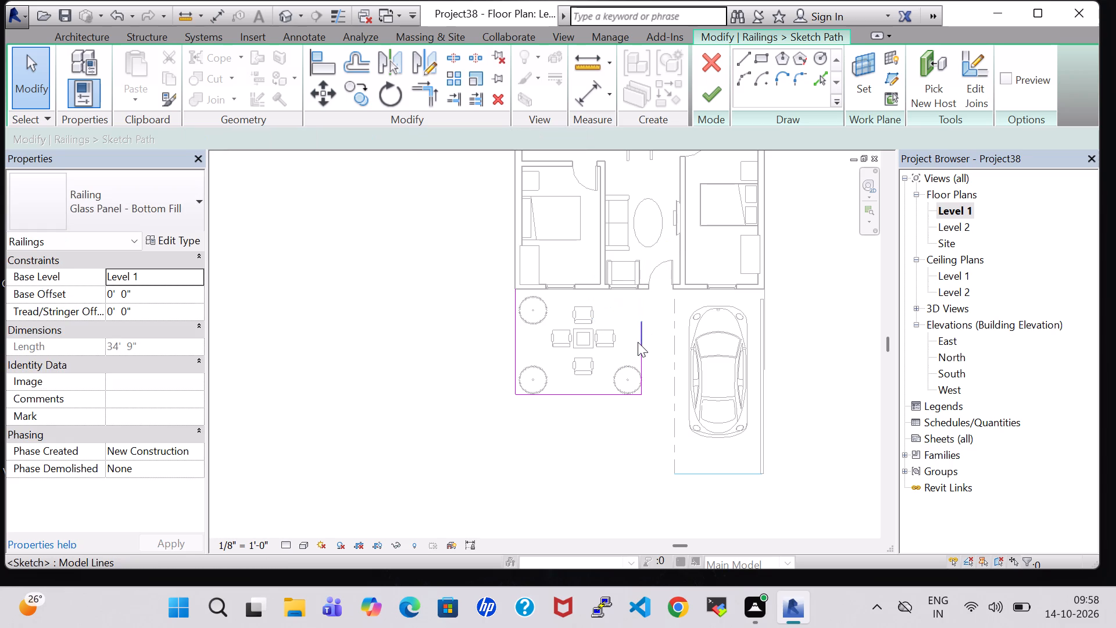
click(642, 338)
key(Delete)
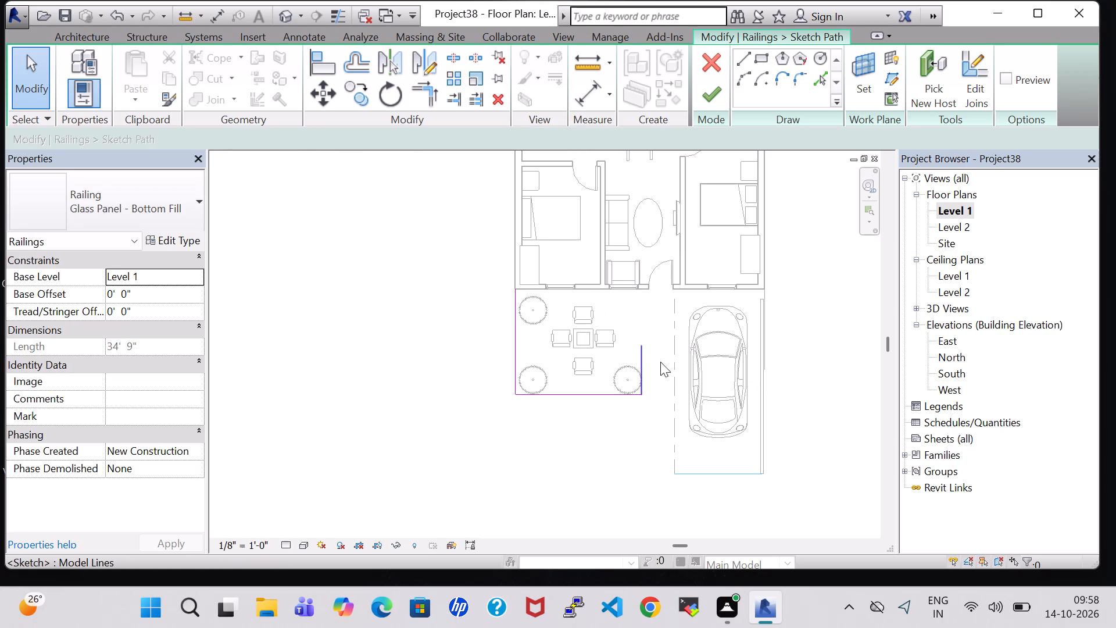
click(719, 101)
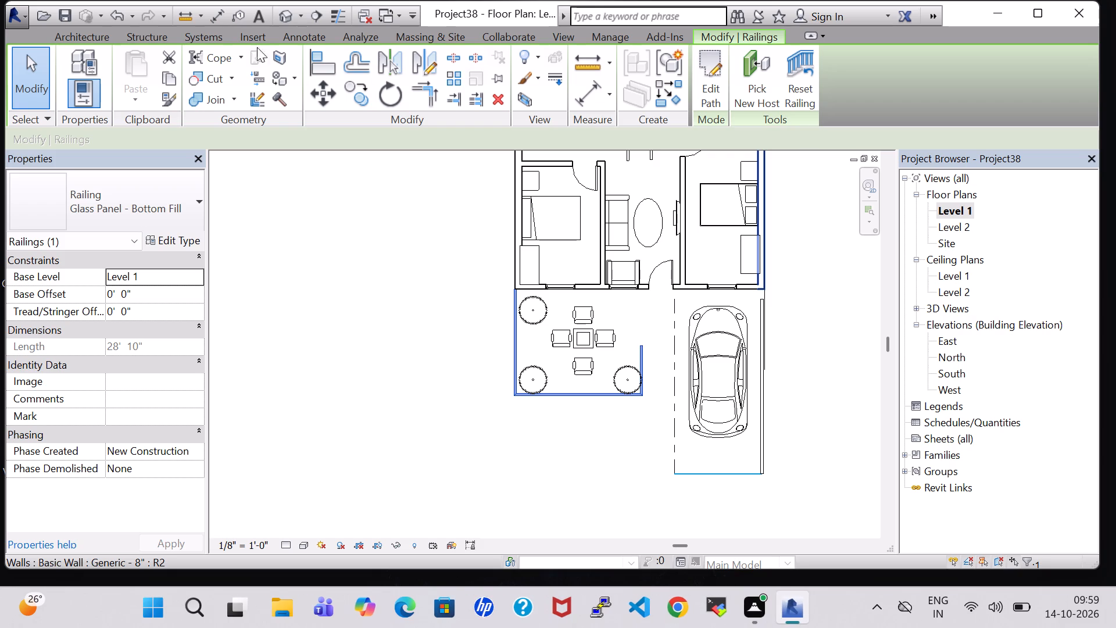
Sketch a separate straight railing about 3' 11" long, running south from the house wall along the seating area's east side, and finish it.
click(92, 35)
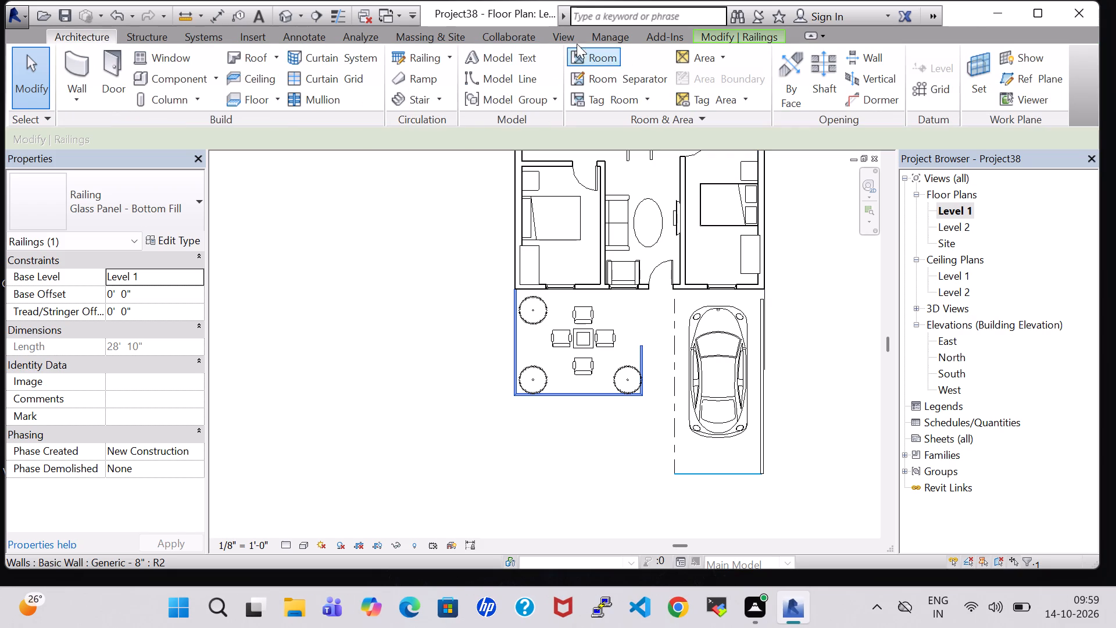
click(431, 60)
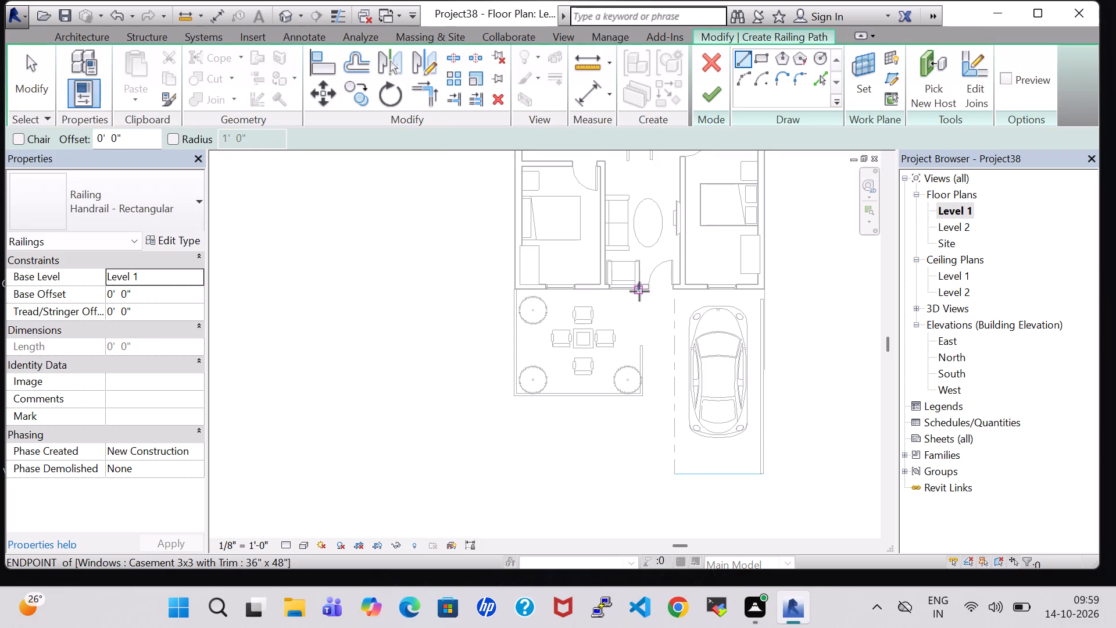
scroll(644, 296, up, 6)
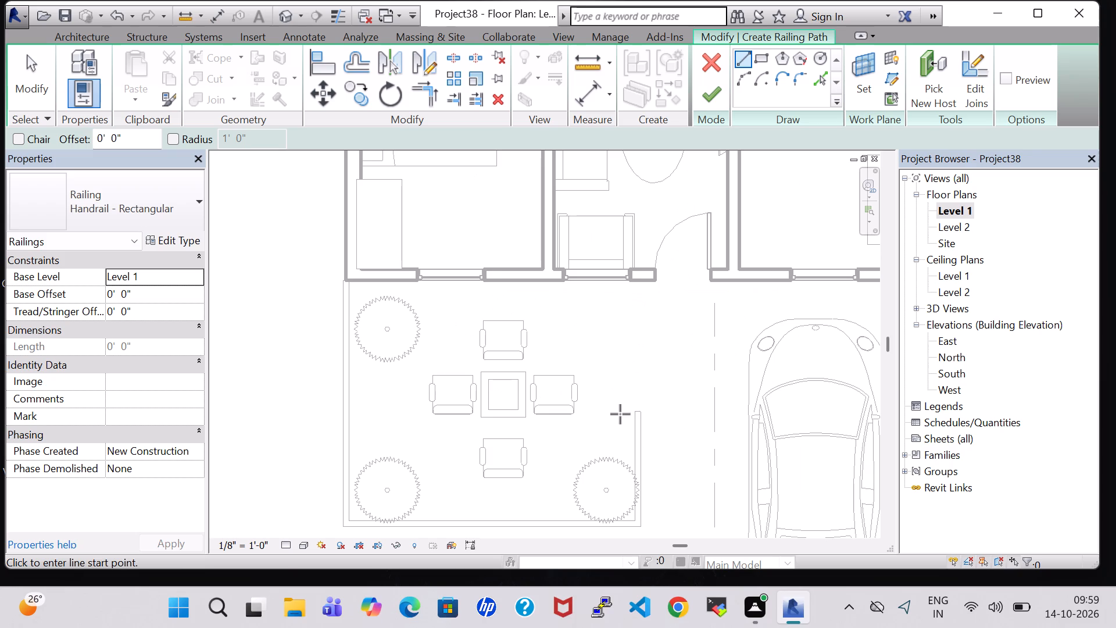
click(641, 282)
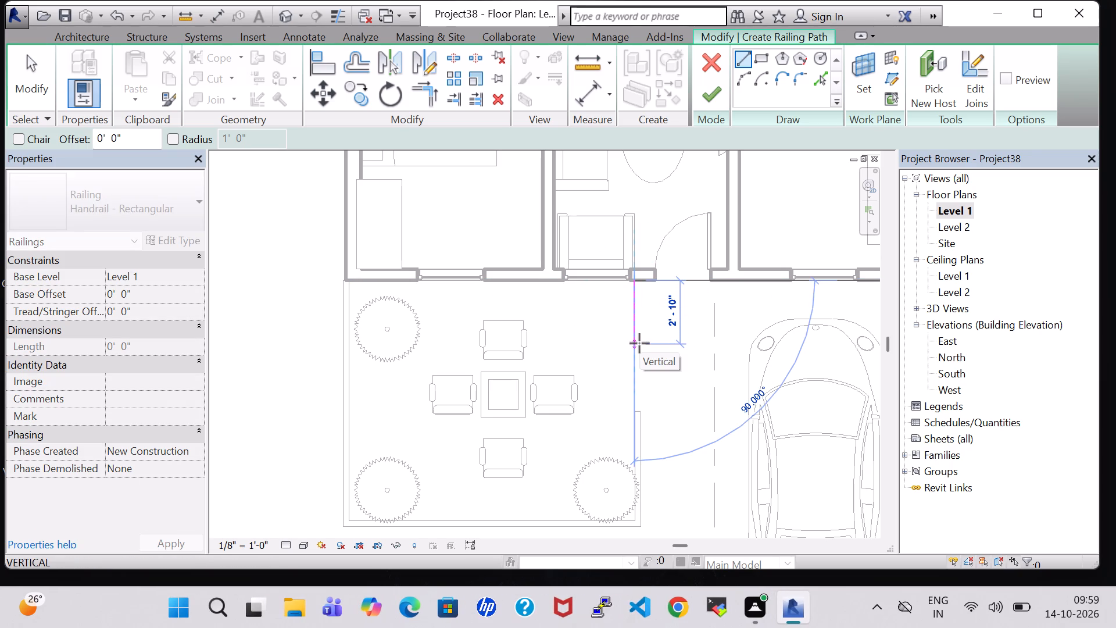
key(Escape)
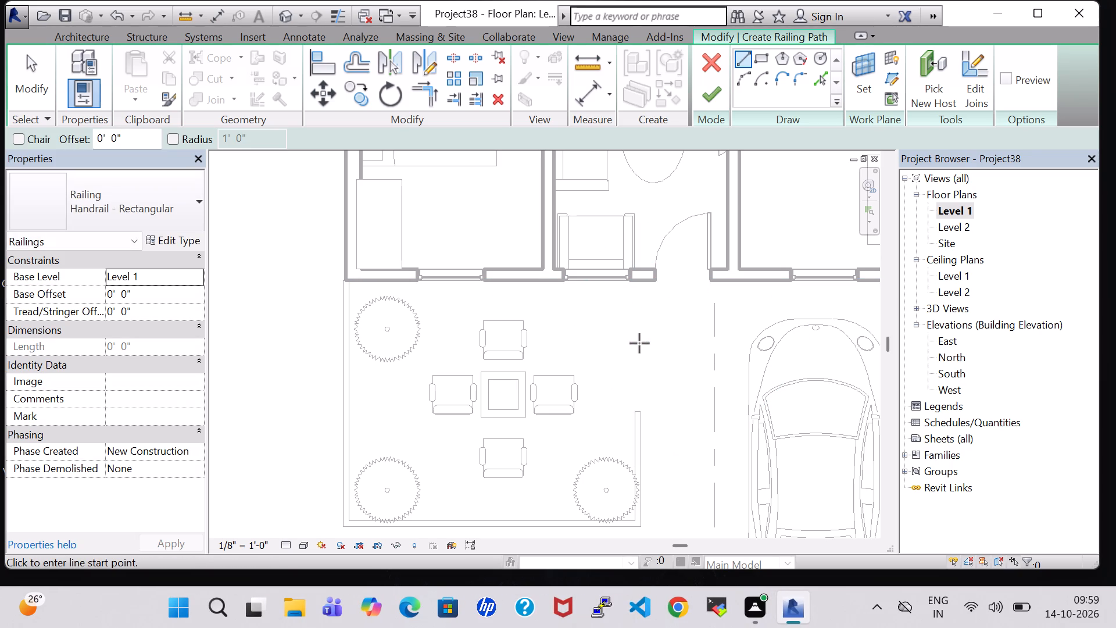
click(642, 282)
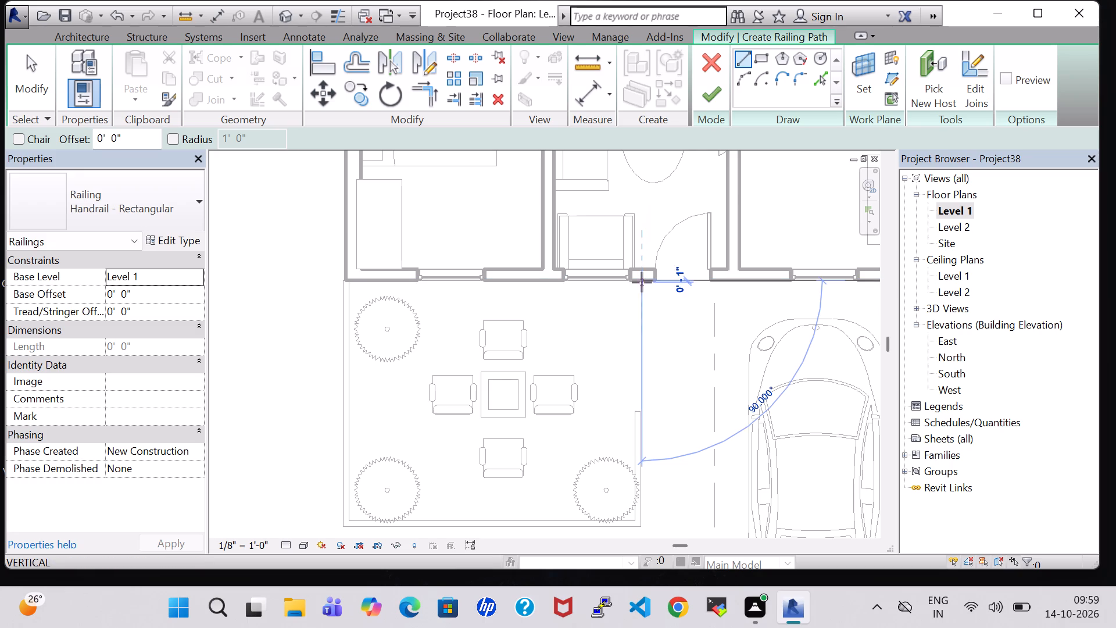
click(637, 369)
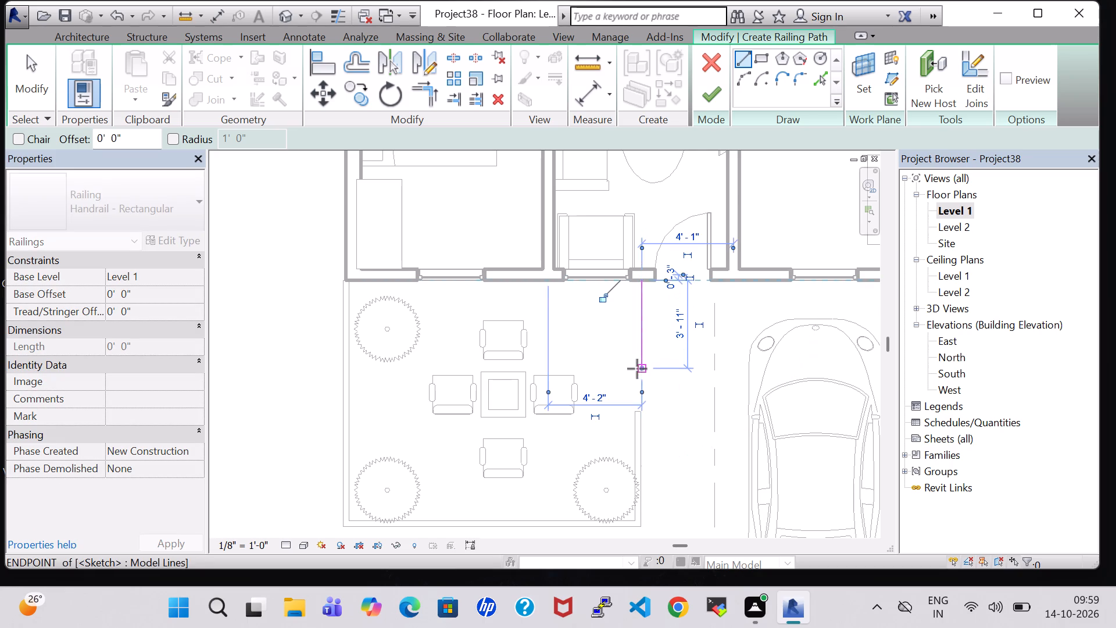
key(Escape)
key(Escape)
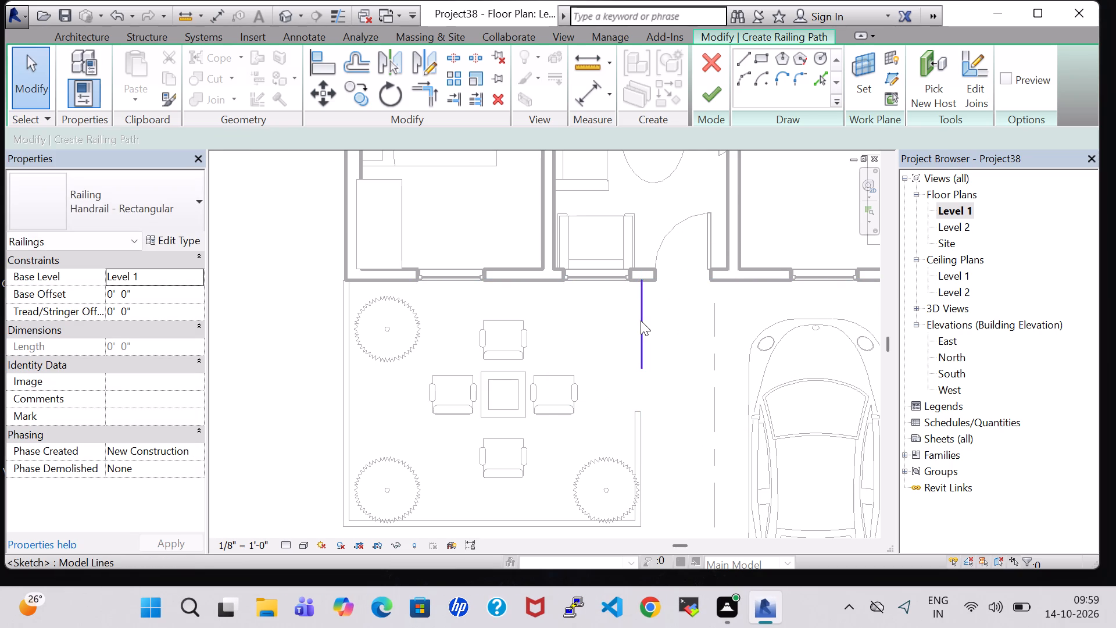
click(641, 320)
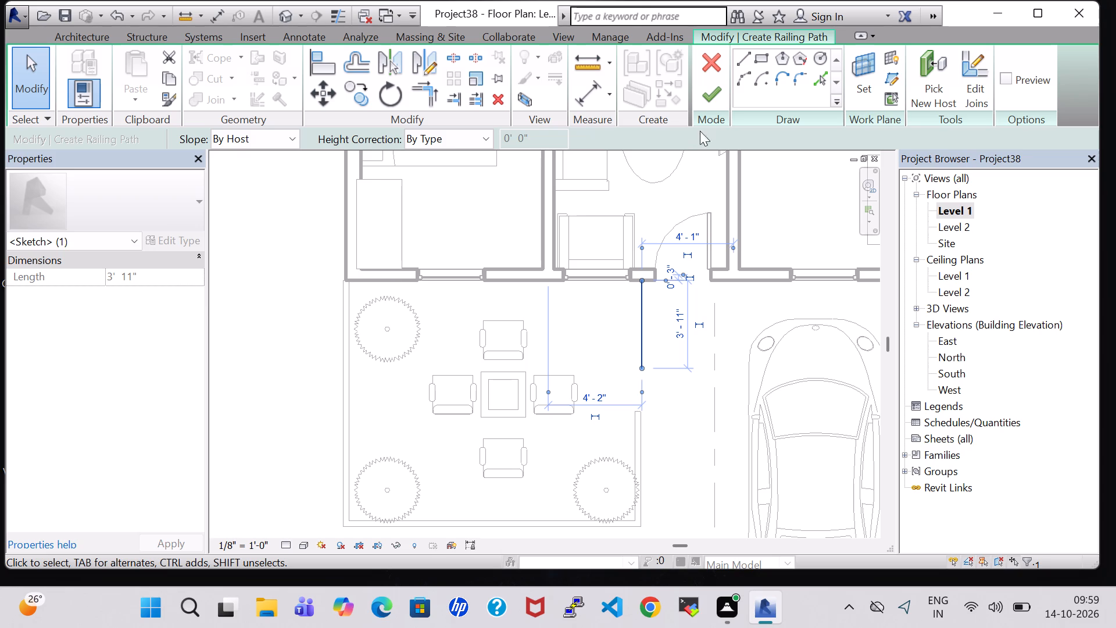
click(711, 104)
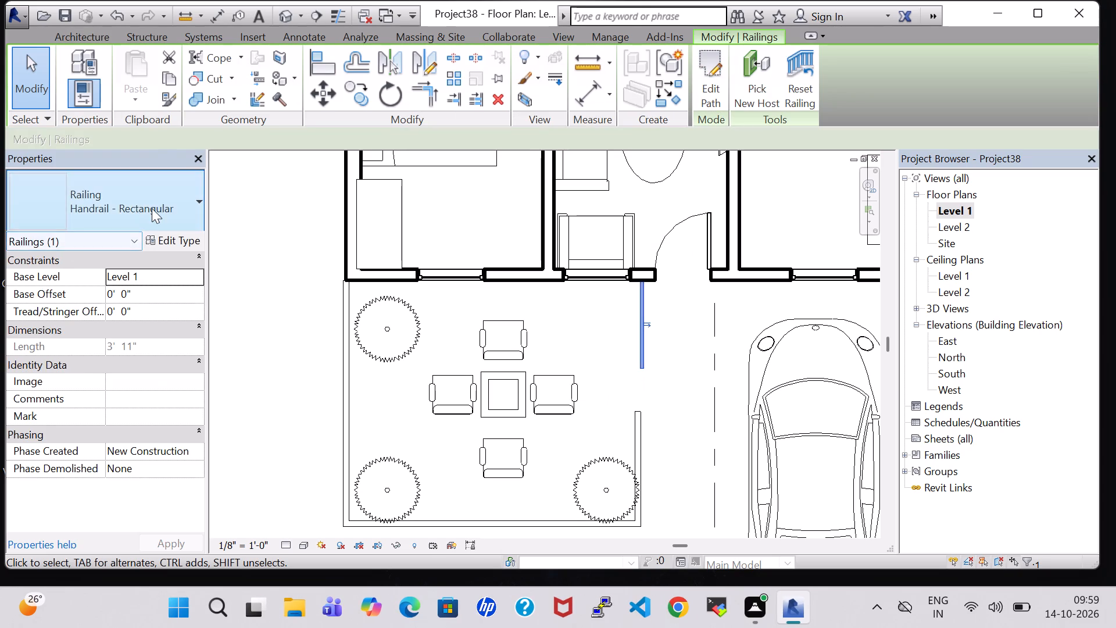
Change the new railing's type to Glass Panel - Bottom Fill and nudge it west into line with the existing east railing.
click(152, 208)
scroll(152, 256, up, 4)
click(156, 288)
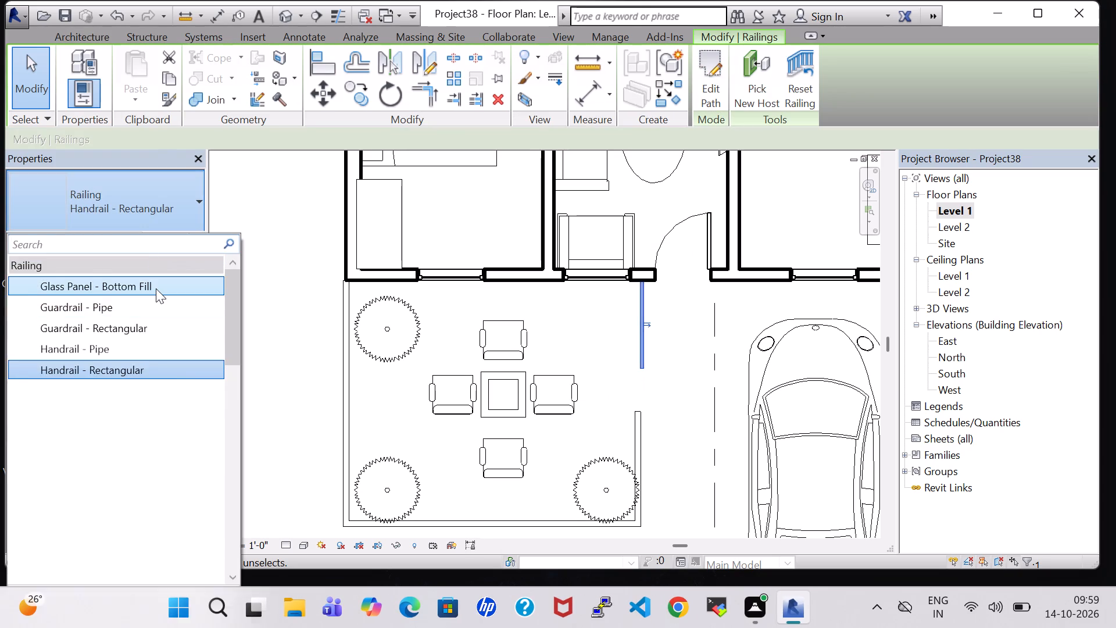
click(667, 383)
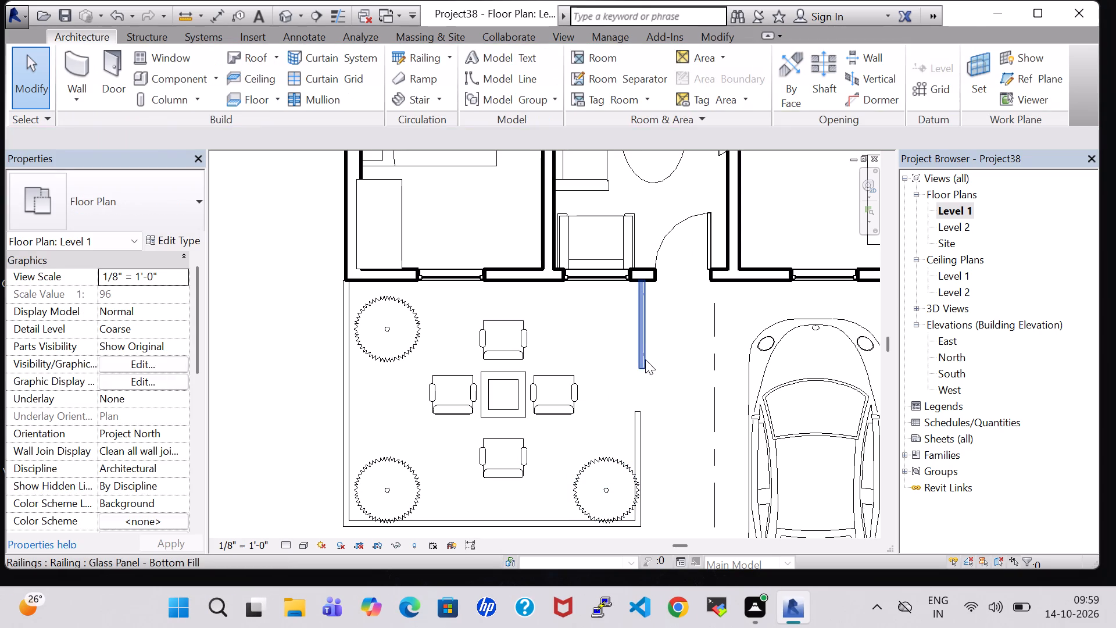
click(639, 357)
key(Left)
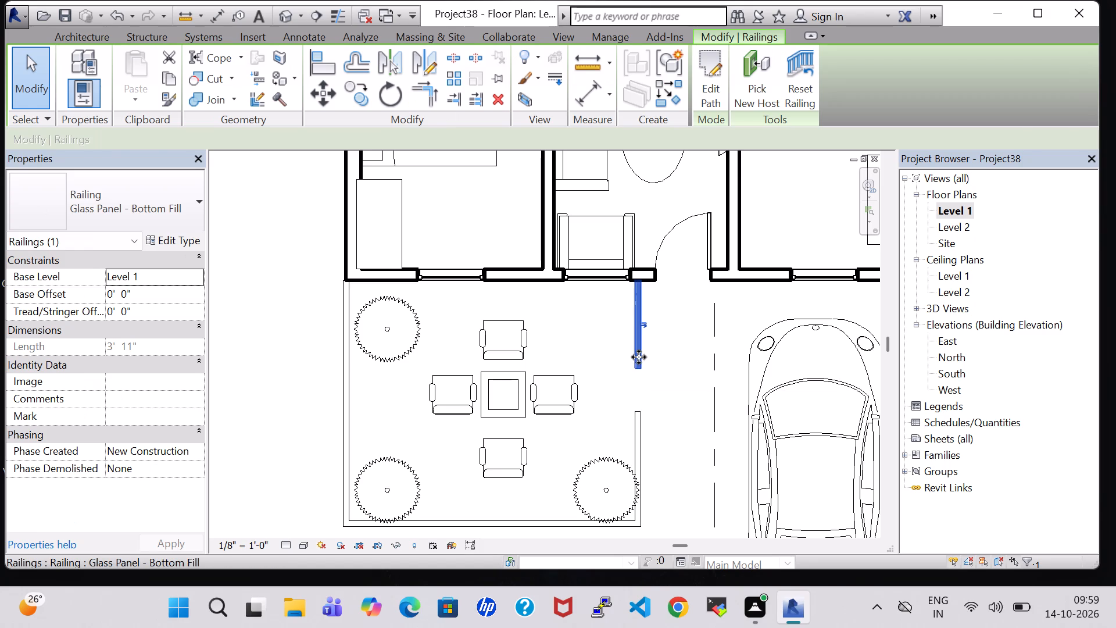
click(686, 377)
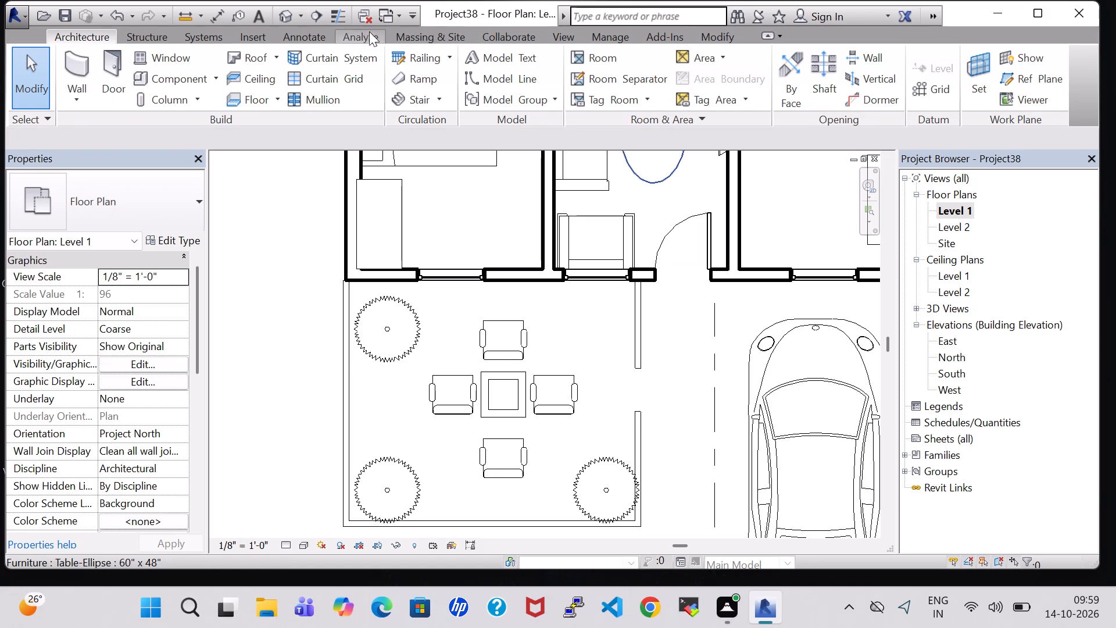
In the 3D view, rotate the west, north and east task chairs on the deck so that they face the table.
click(284, 13)
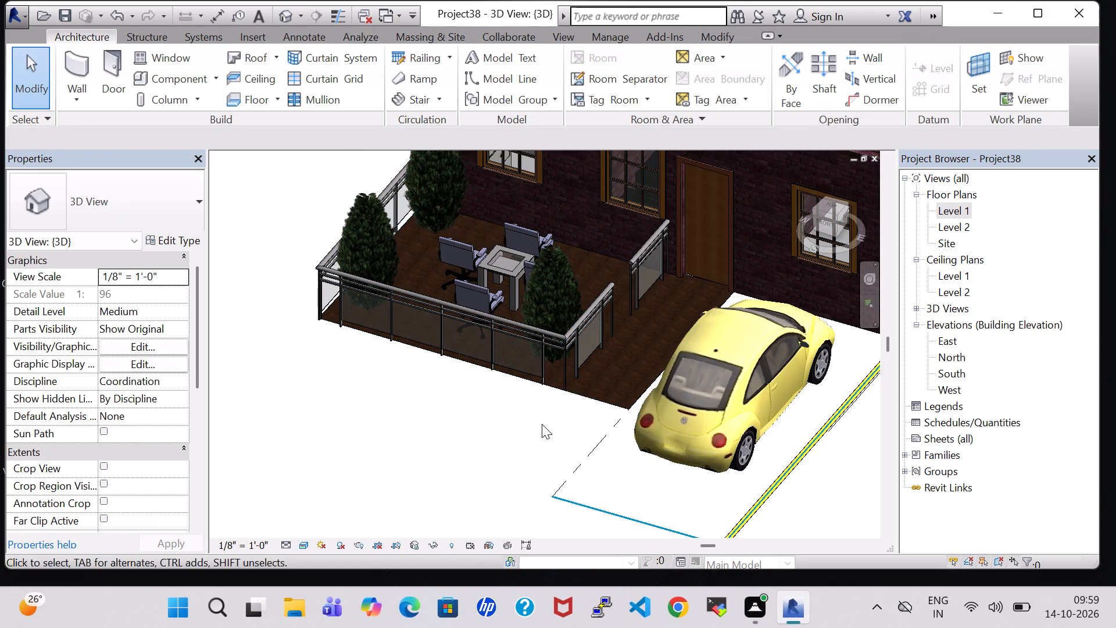
shift+middle_drag(542, 424, 455, 376)
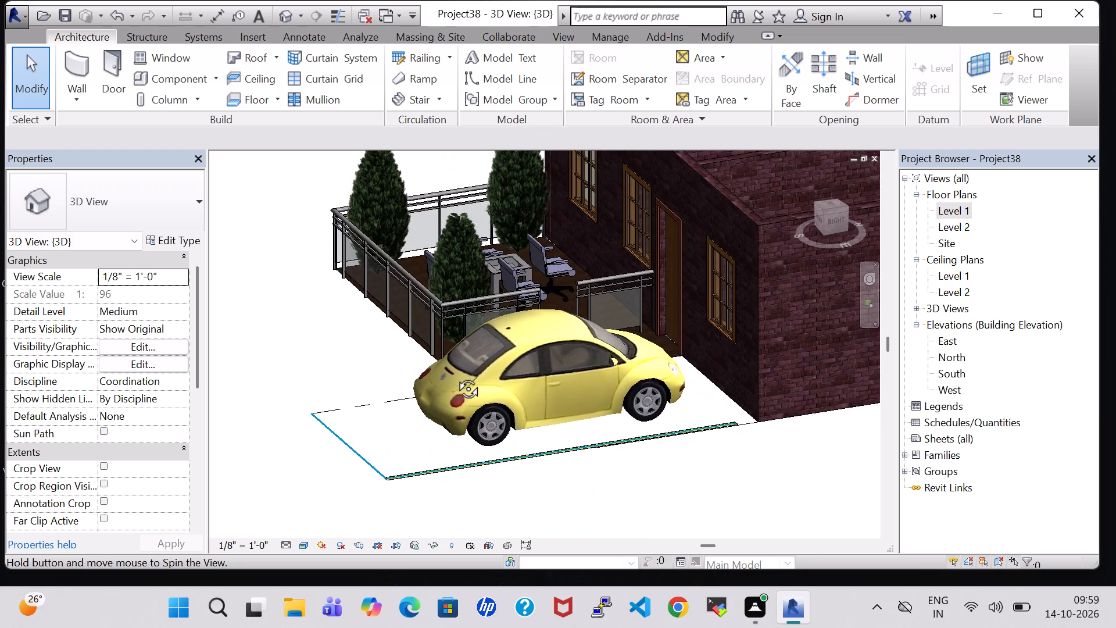
shift+middle_drag(455, 376, 461, 449)
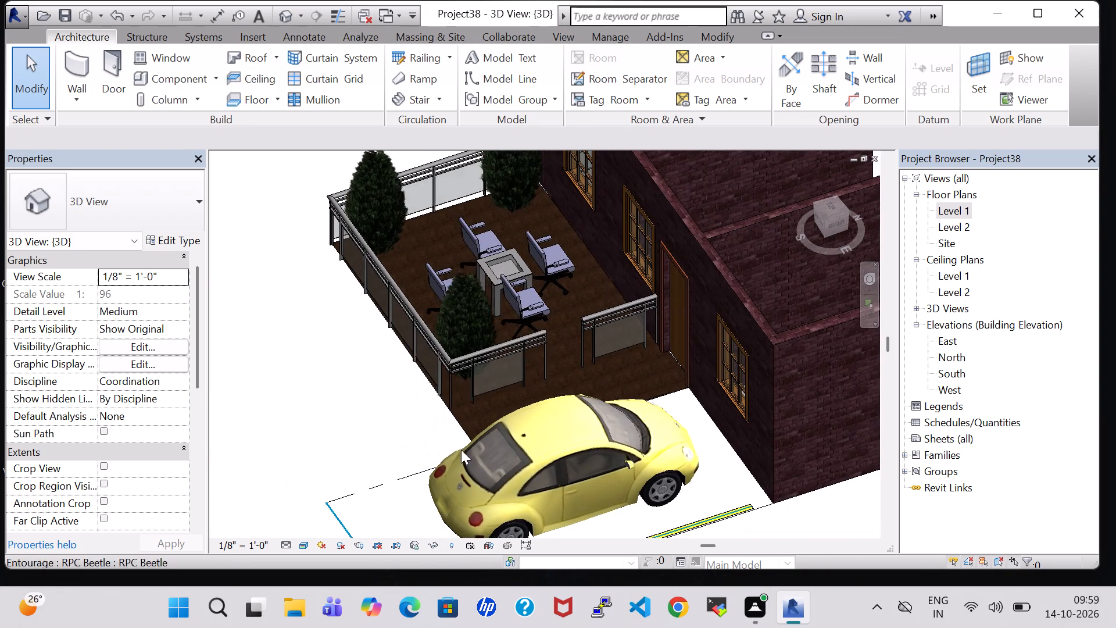
click(469, 241)
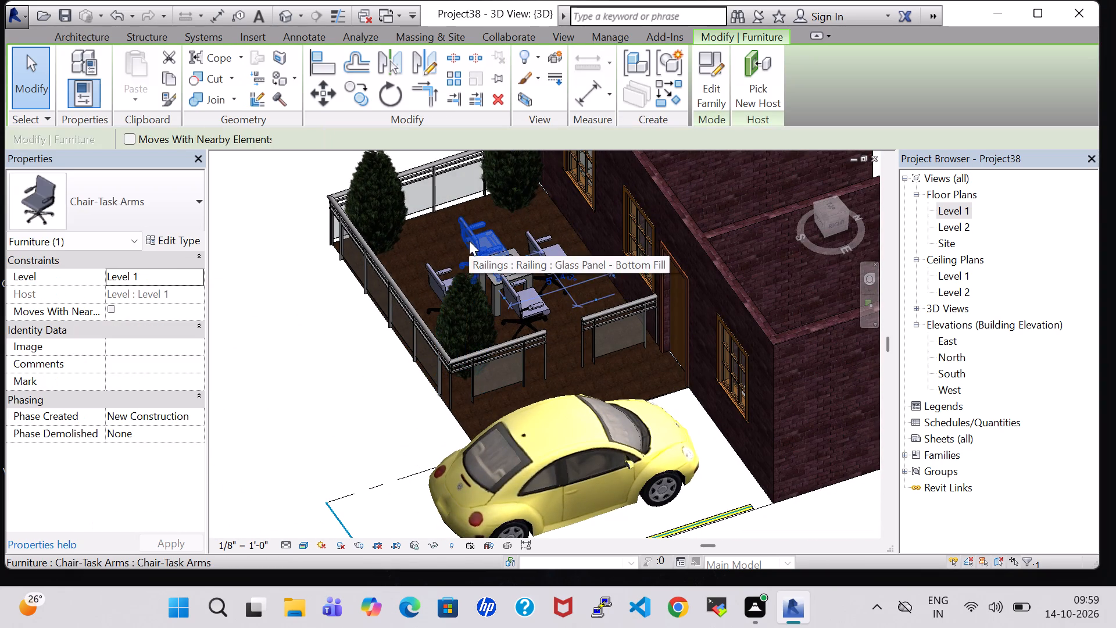
key(space)
key(space)
key(space)
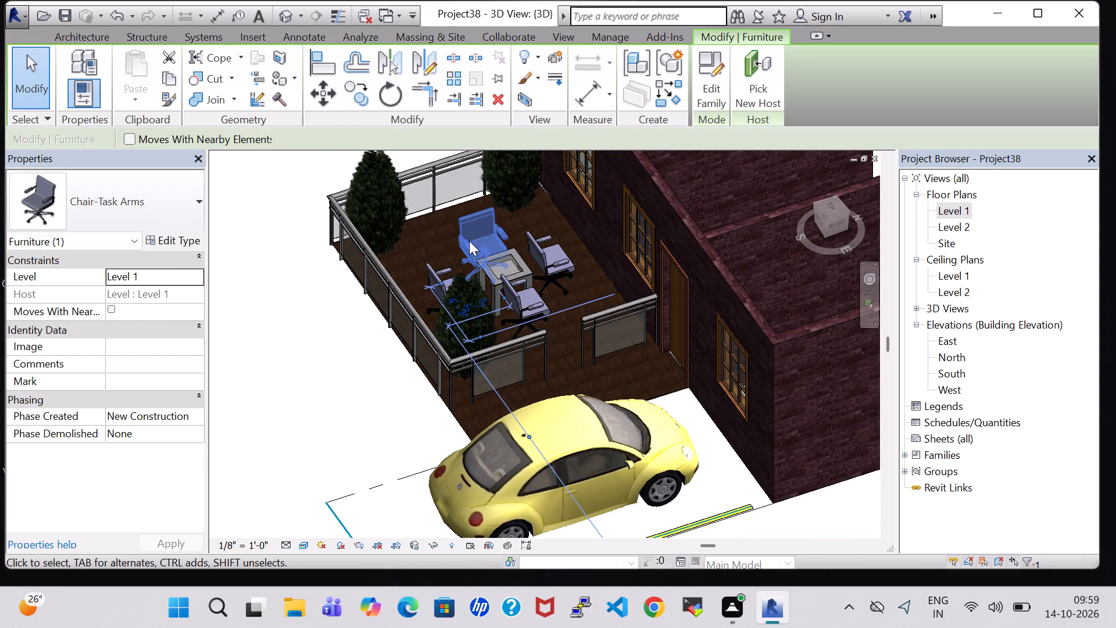
click(554, 263)
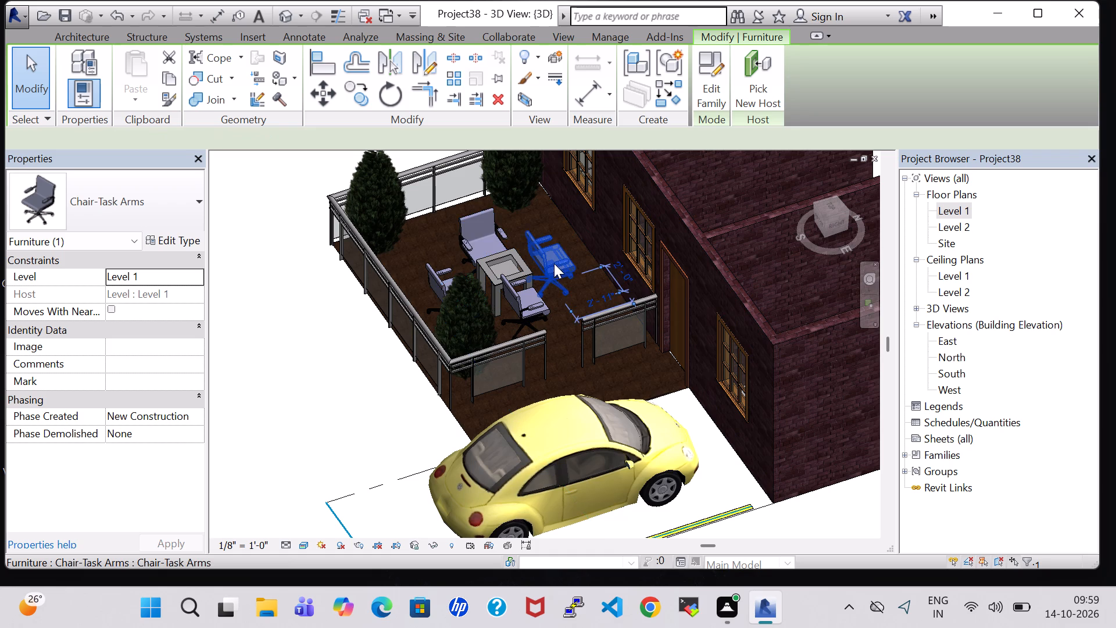
key(space)
key(space)
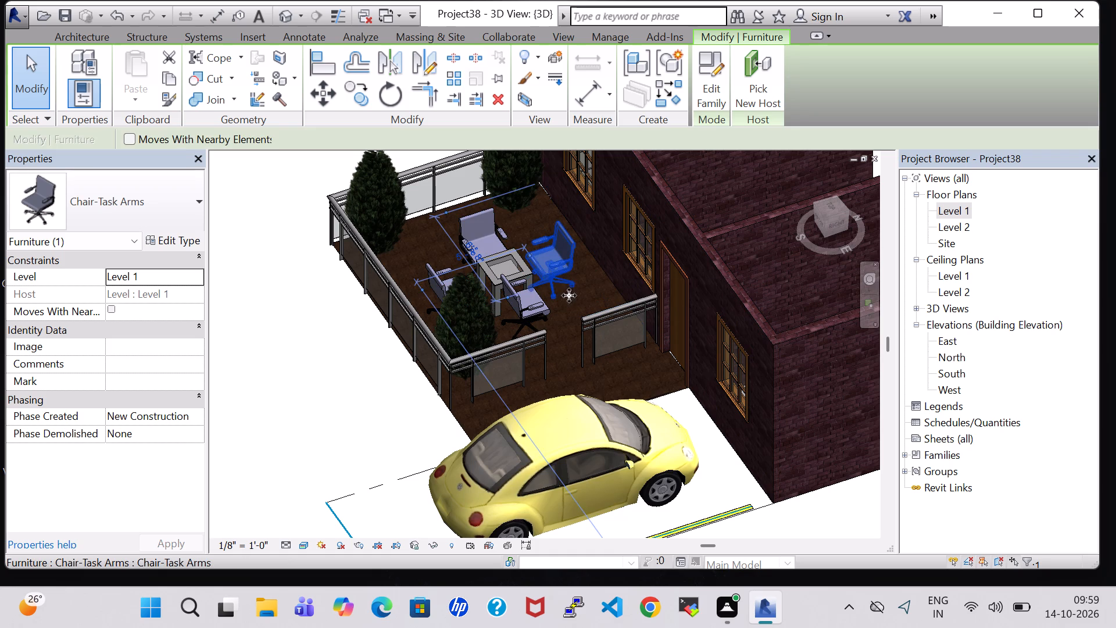
click(524, 312)
key(space)
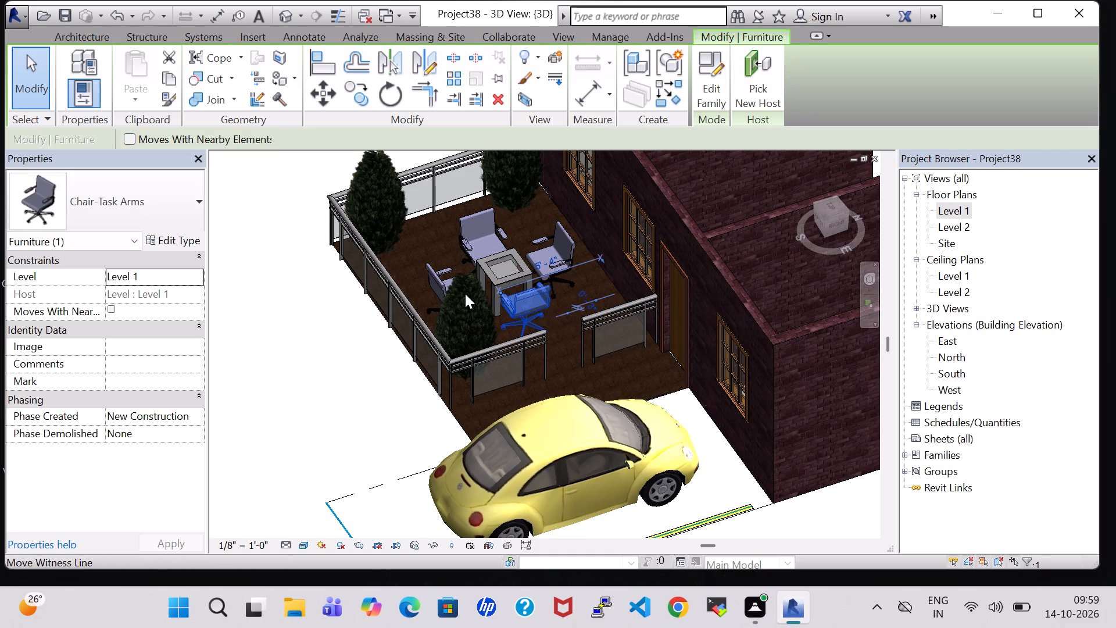
click(431, 239)
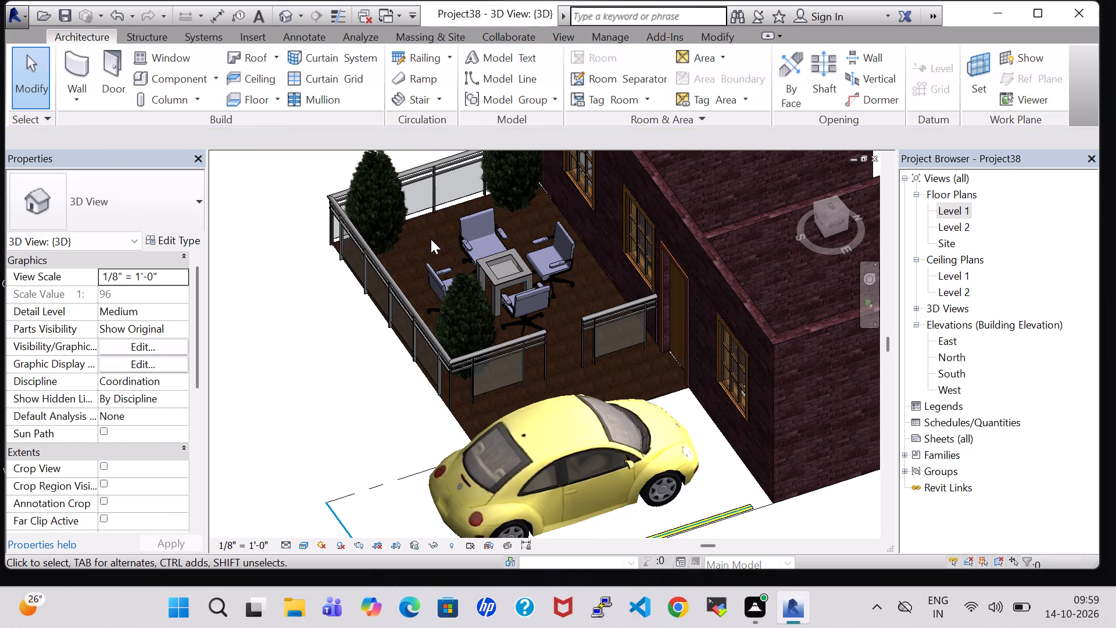
Examine the chair arrangement and railing opening from several 3D angles and on the Level 1 plan.
shift+middle_drag(431, 239, 503, 354)
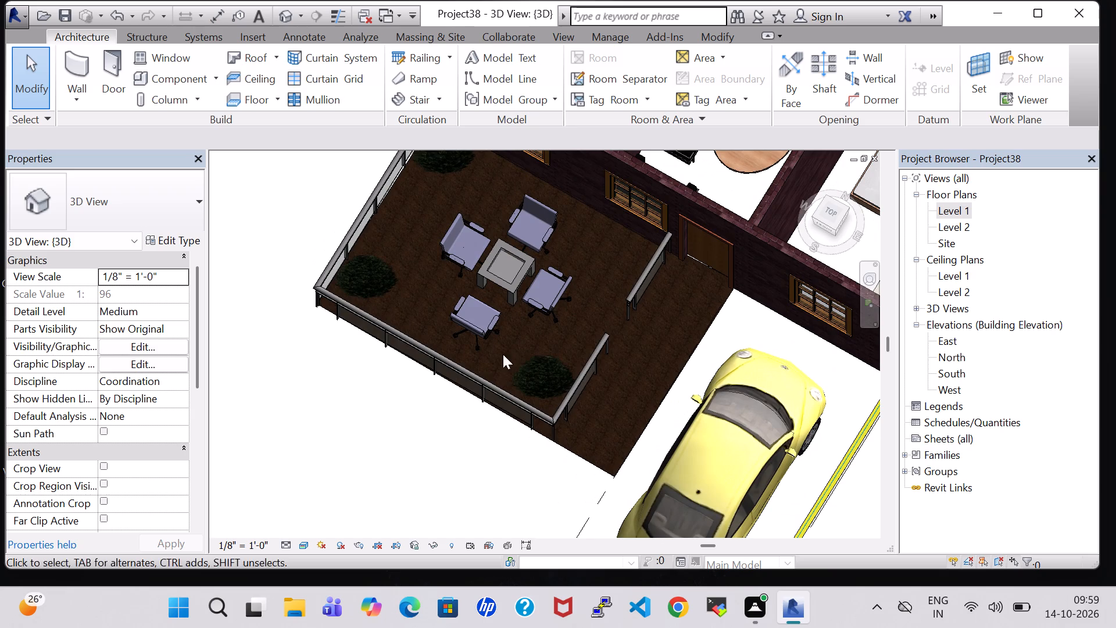
scroll(373, 455, up, 1)
shift+middle_drag(373, 455, 443, 408)
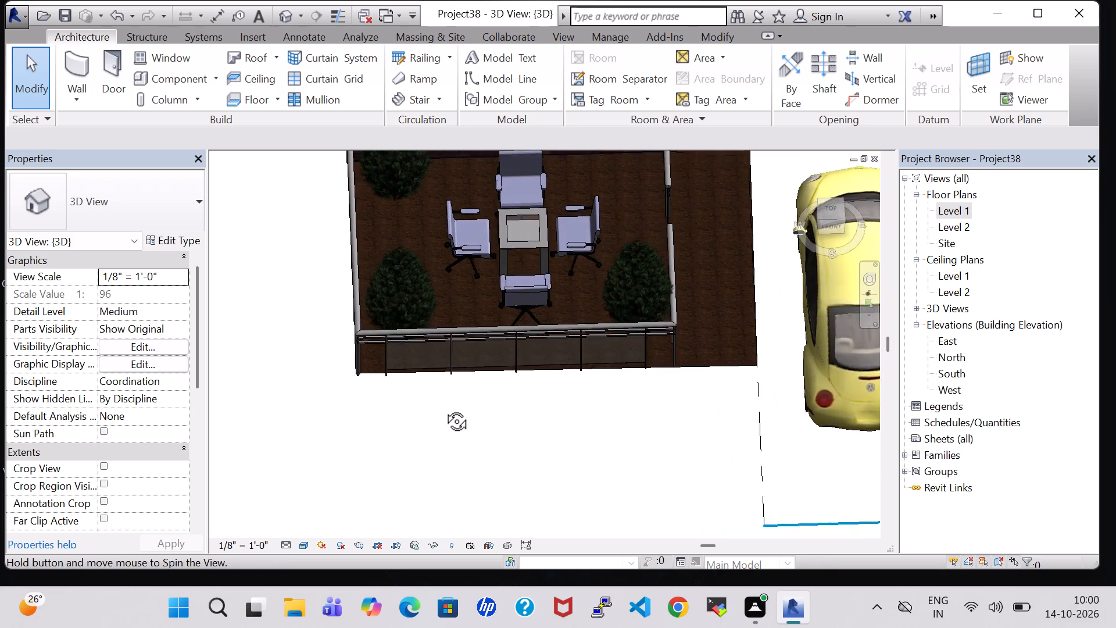
shift+middle_drag(443, 408, 441, 434)
shift+middle_drag(604, 195, 618, 244)
middle_drag(599, 176, 612, 274)
scroll(612, 274, up, 1)
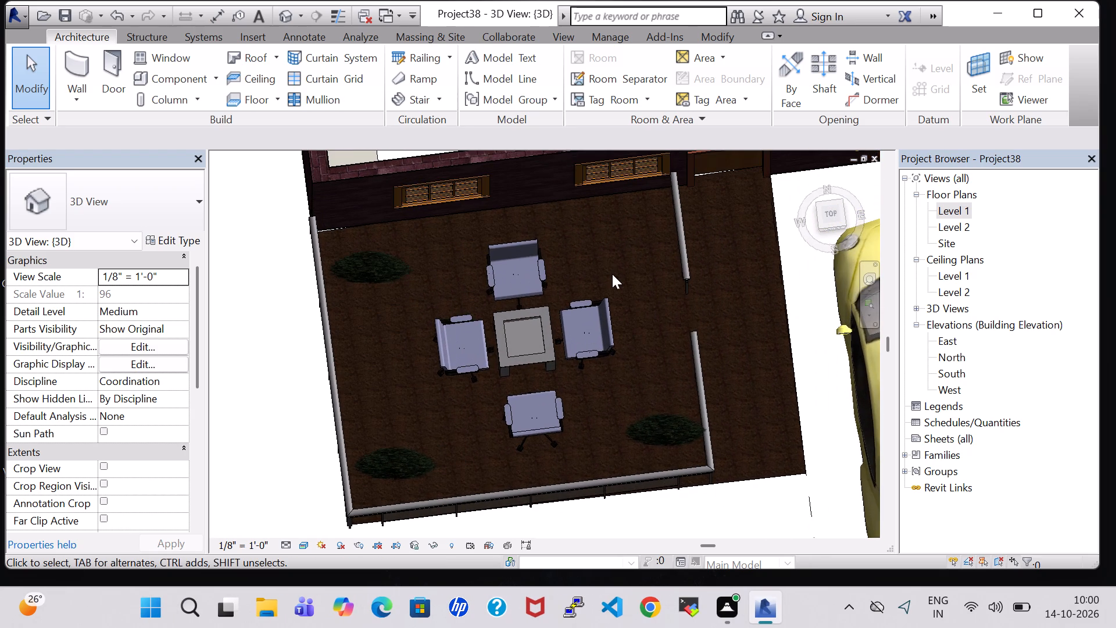
double_click(960, 208)
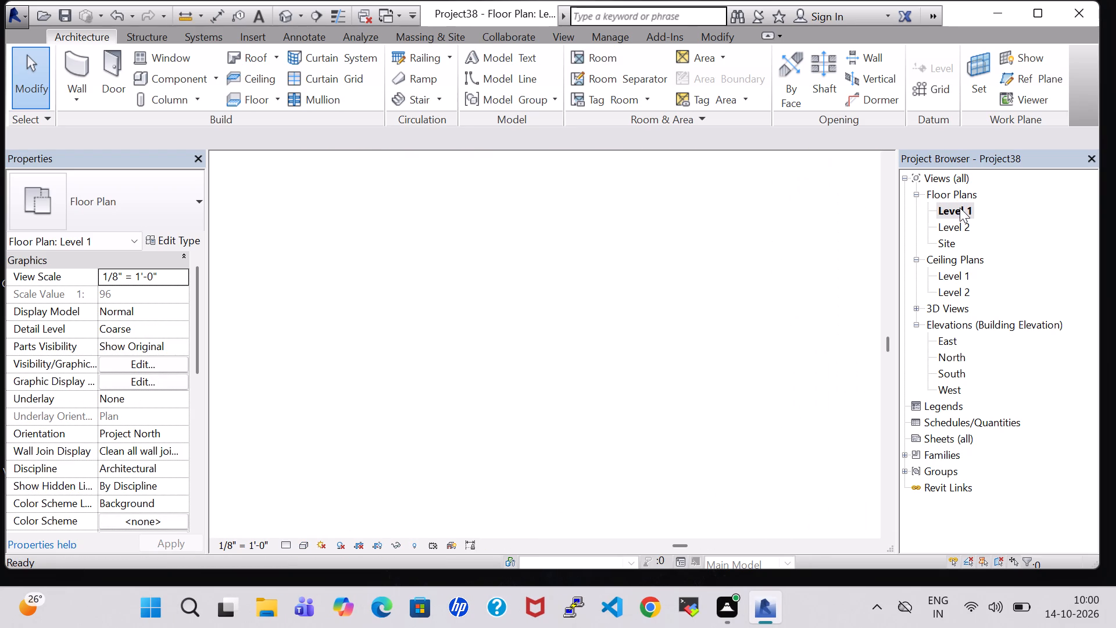
scroll(697, 391, down, 5)
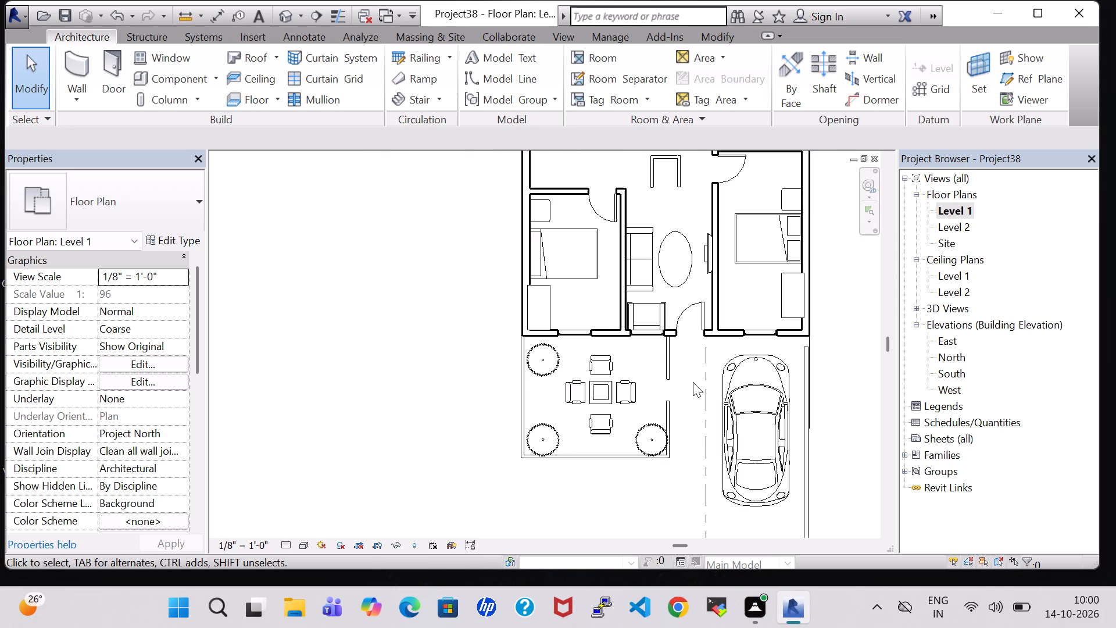
In the 3D view, nudge the Chinese Juniper at the deck's southeast corner slightly west, away from the railing.
click(288, 16)
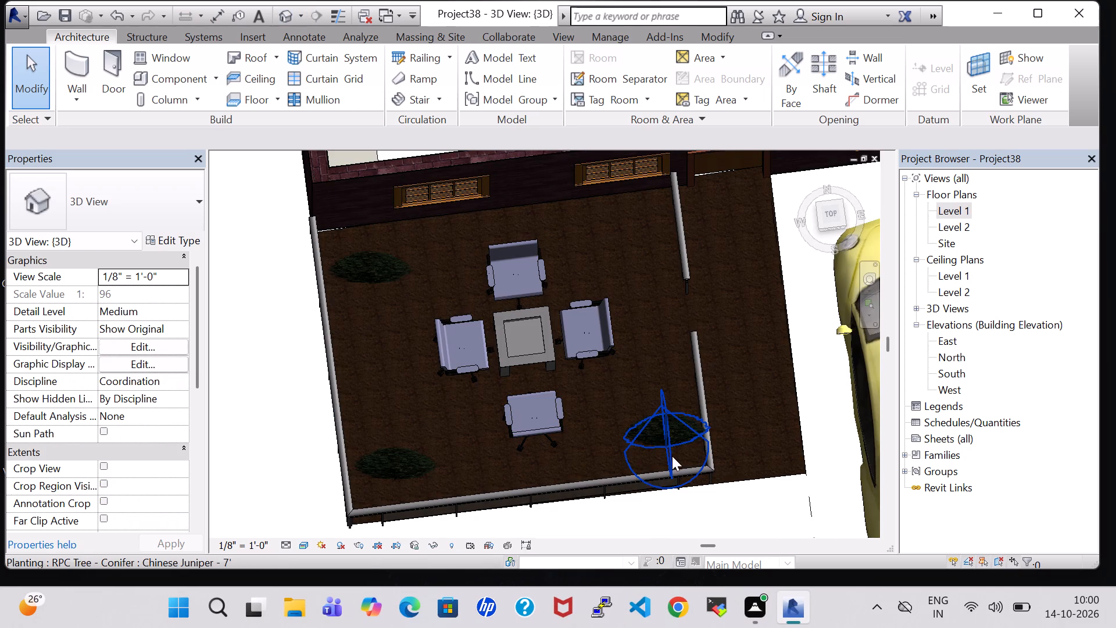
shift+middle_drag(682, 506, 662, 340)
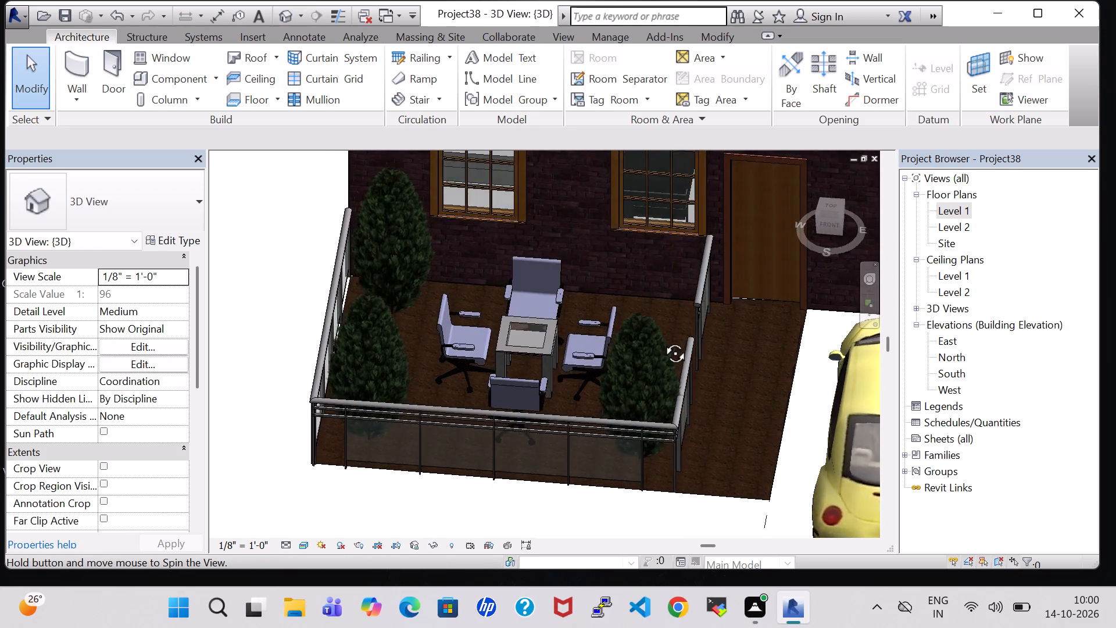
shift+middle_drag(662, 340, 663, 339)
click(645, 351)
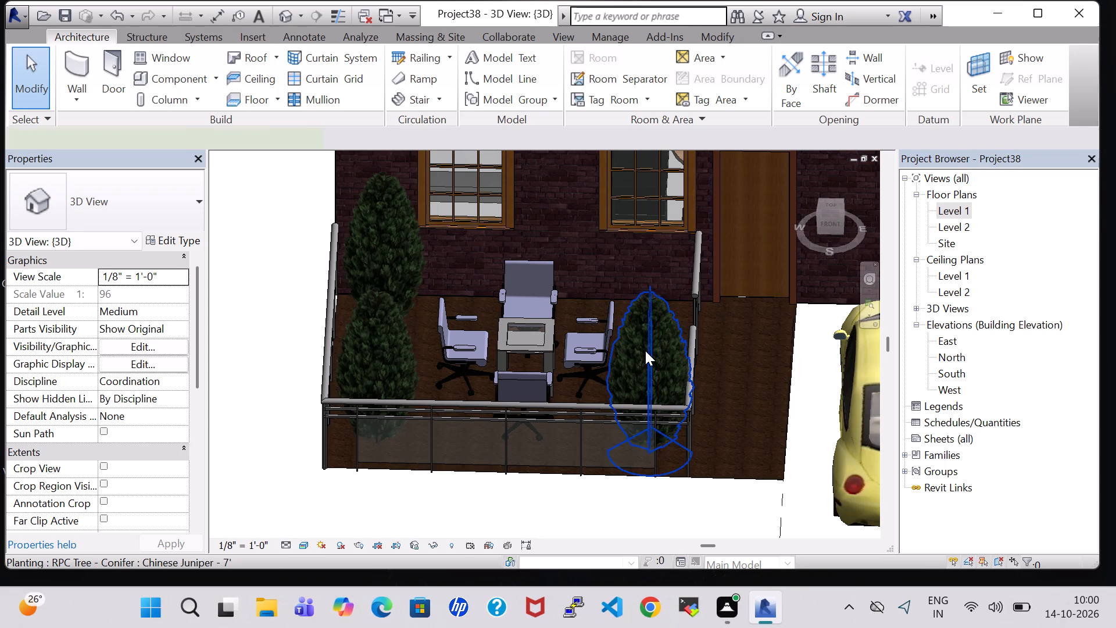
key(Left)
key(Left)
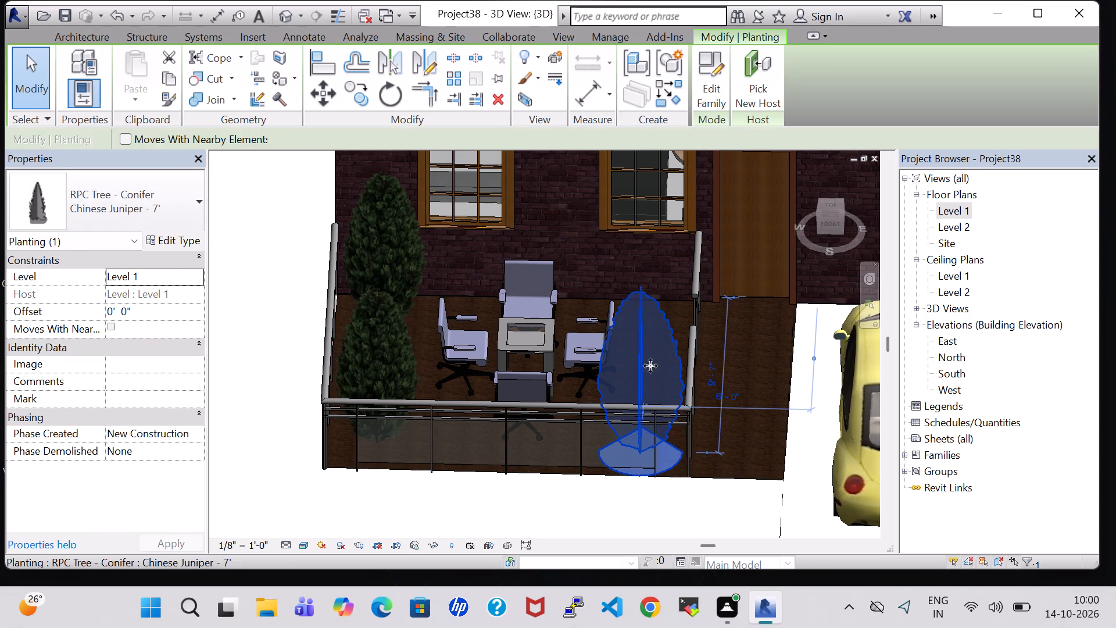
click(459, 486)
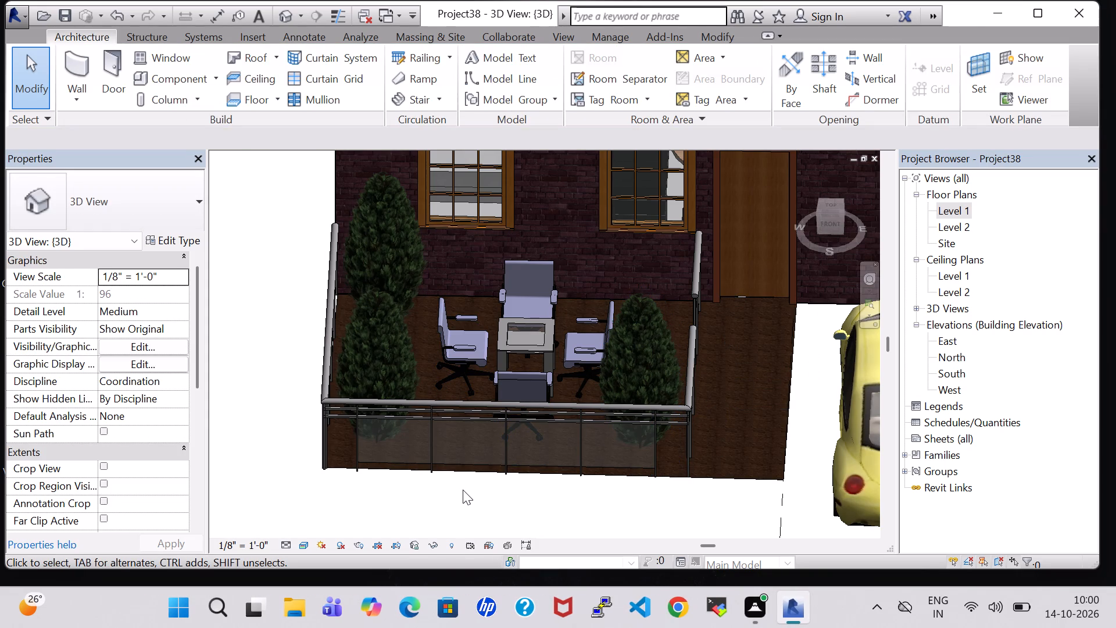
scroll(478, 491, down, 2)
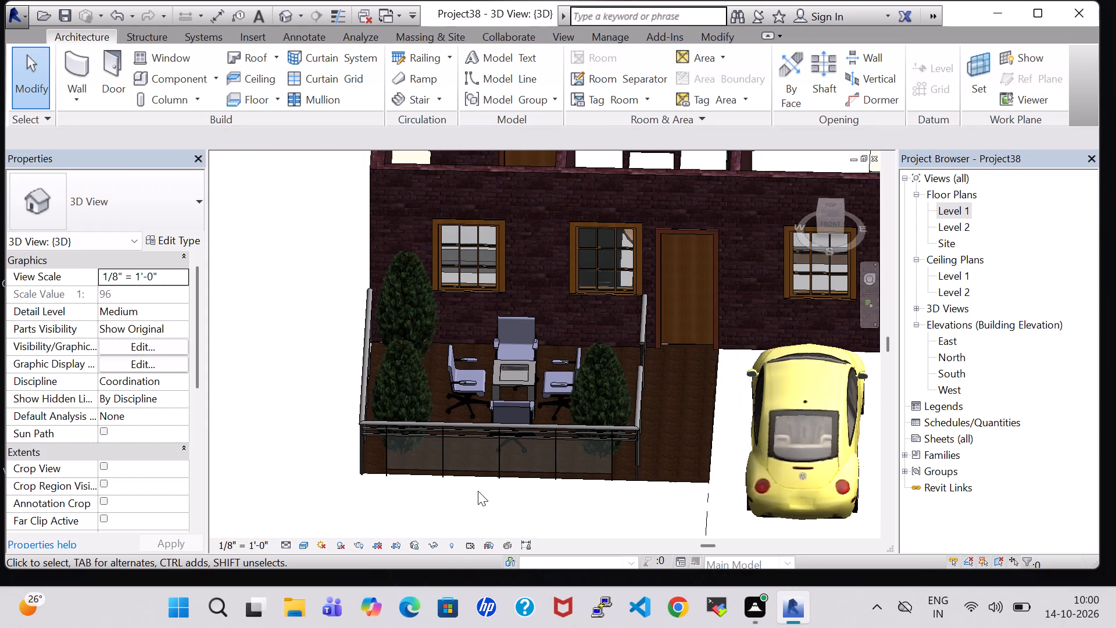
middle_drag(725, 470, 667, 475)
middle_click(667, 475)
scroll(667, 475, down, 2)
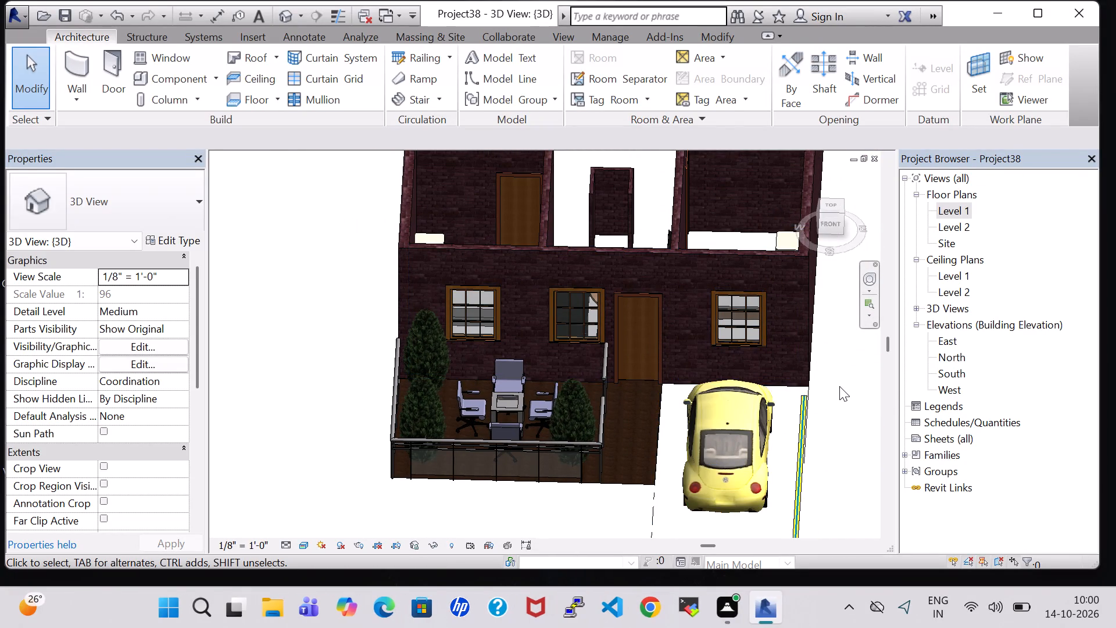
Examine the deck, furnished rooms and wall layout of the whole house in 3D from several angles and from directly above.
shift+middle_drag(832, 379, 834, 497)
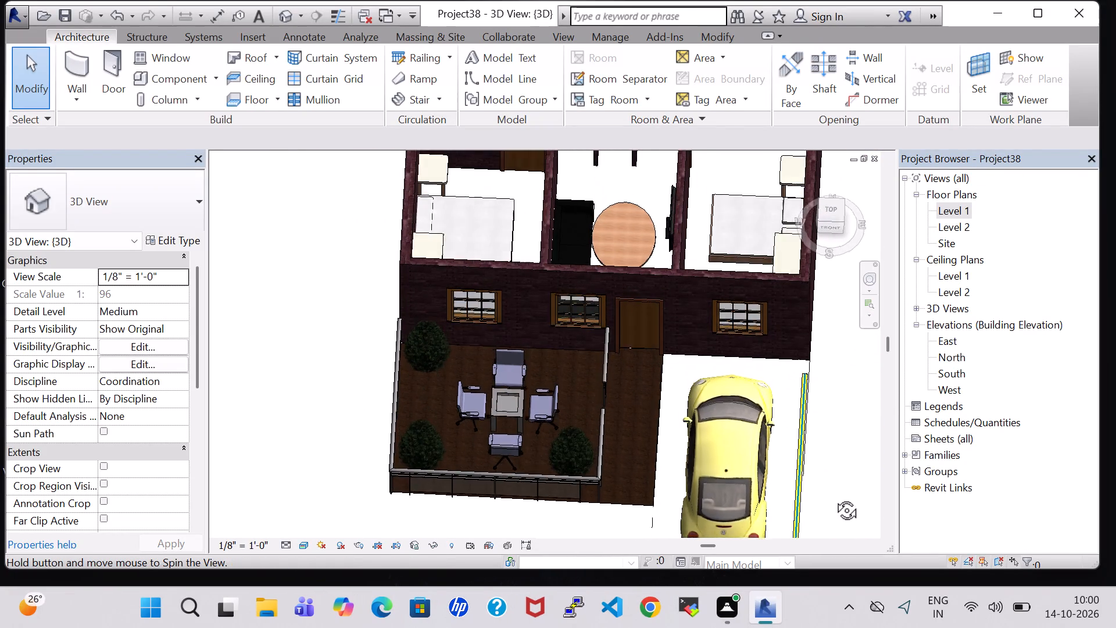
shift+middle_drag(834, 497, 835, 509)
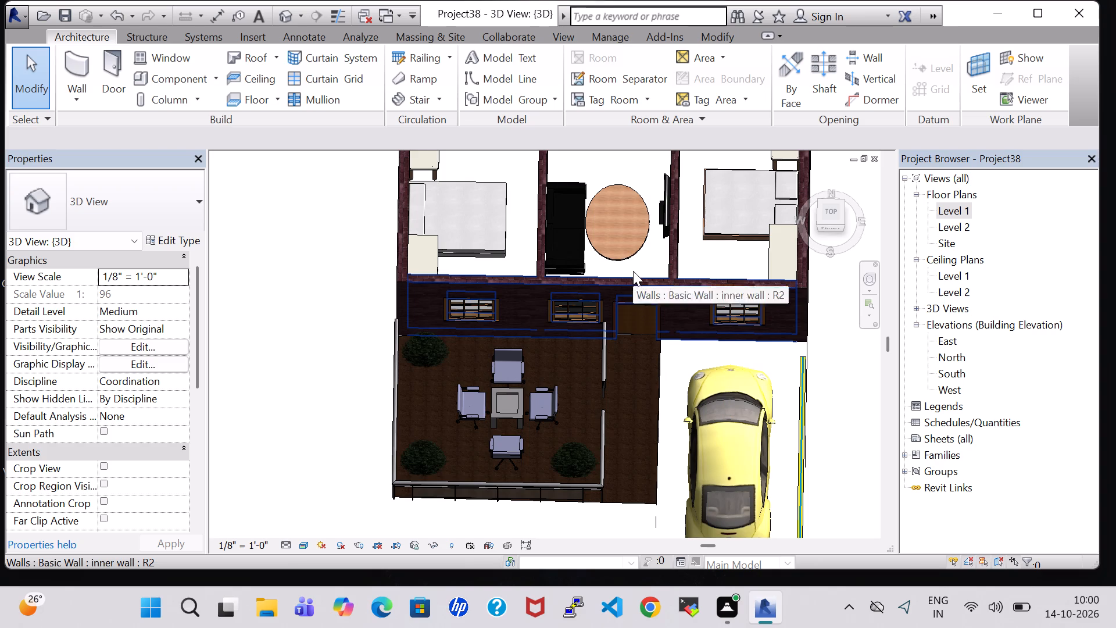
shift+middle_drag(645, 254, 654, 304)
middle_drag(637, 259, 643, 347)
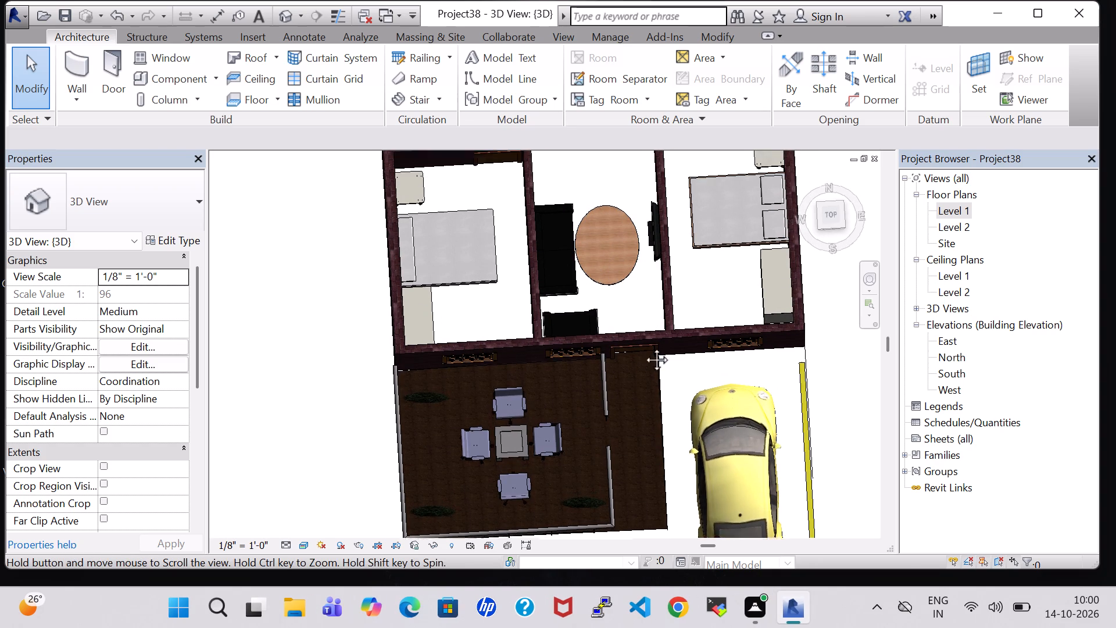
middle_drag(643, 347, 643, 392)
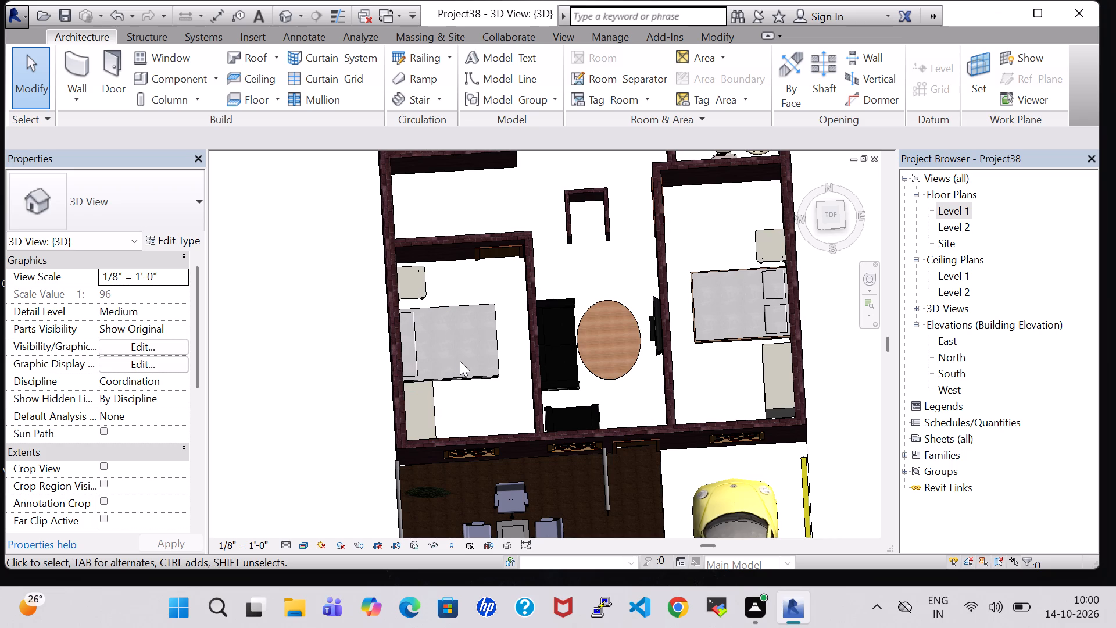
shift+middle_drag(468, 405, 455, 357)
shift+scroll(468, 405, up, 1)
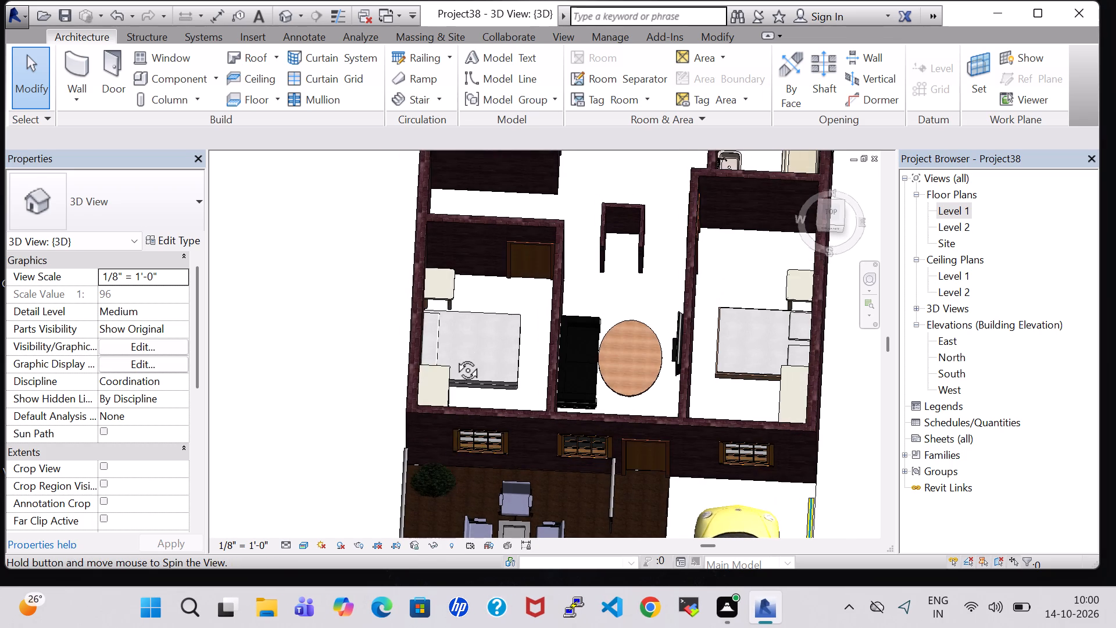
shift+middle_drag(455, 357, 479, 403)
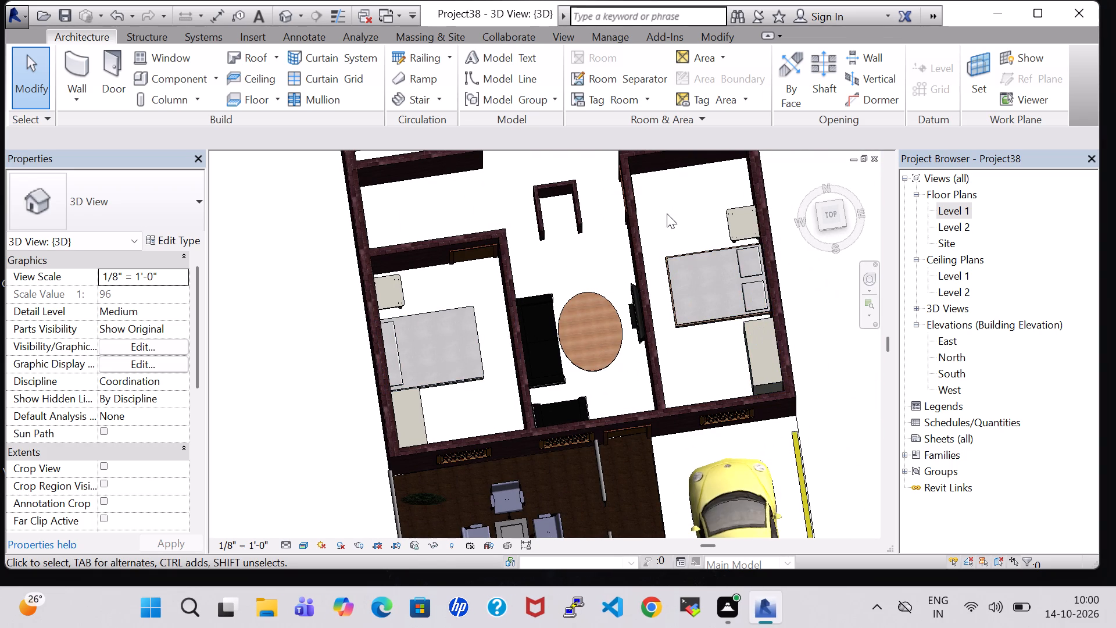
middle_drag(667, 213, 673, 387)
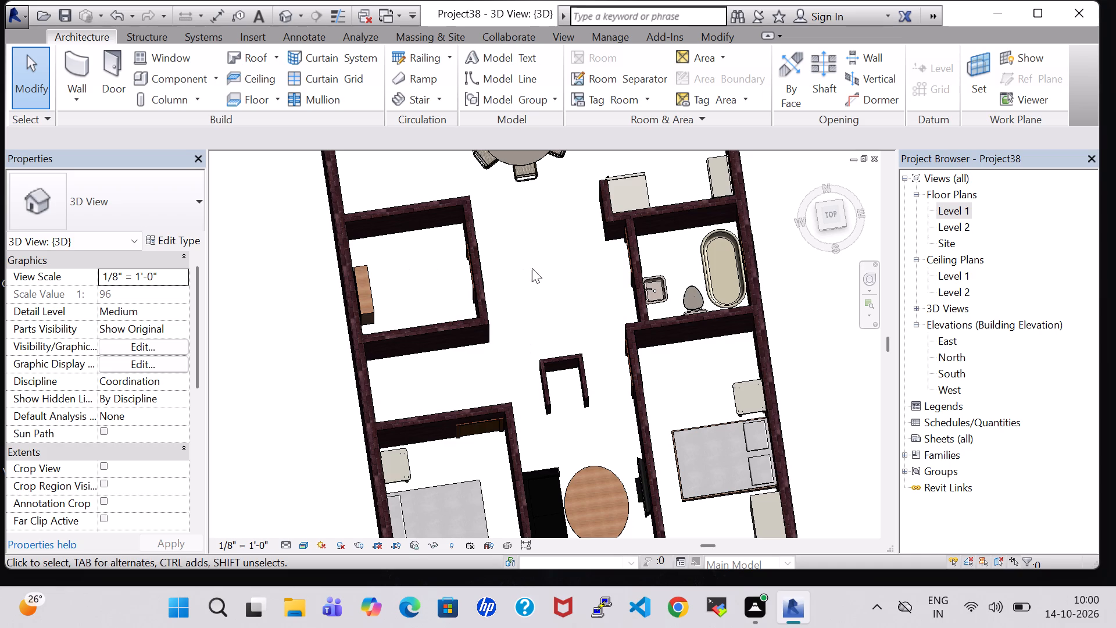
scroll(545, 268, up, 1)
shift+middle_drag(545, 292, 545, 436)
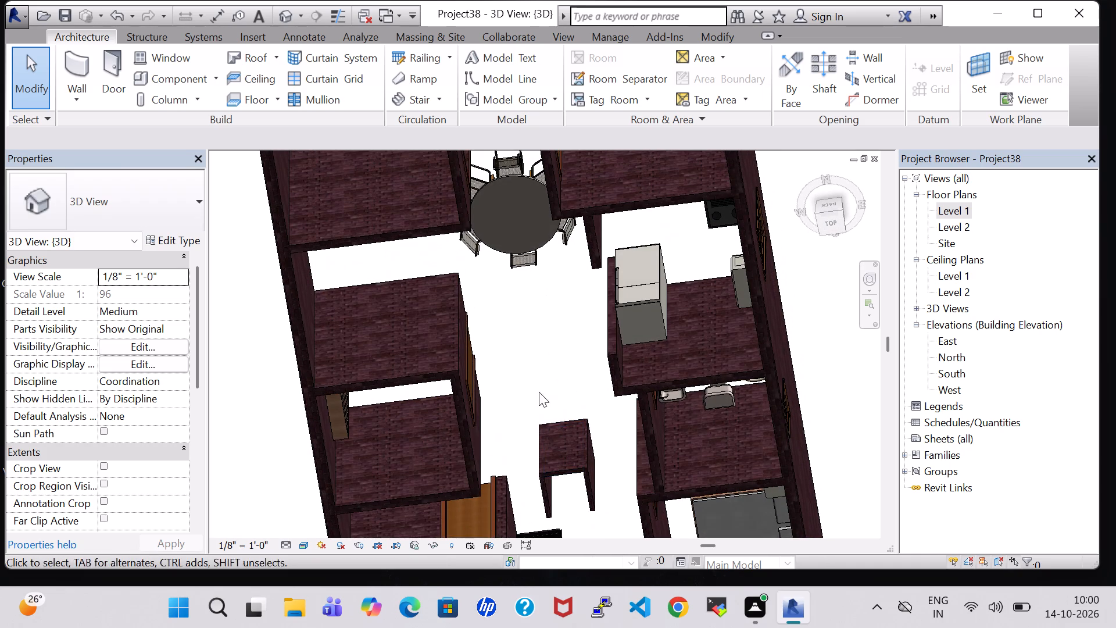
middle_drag(539, 392, 547, 275)
middle_drag(514, 228, 556, 401)
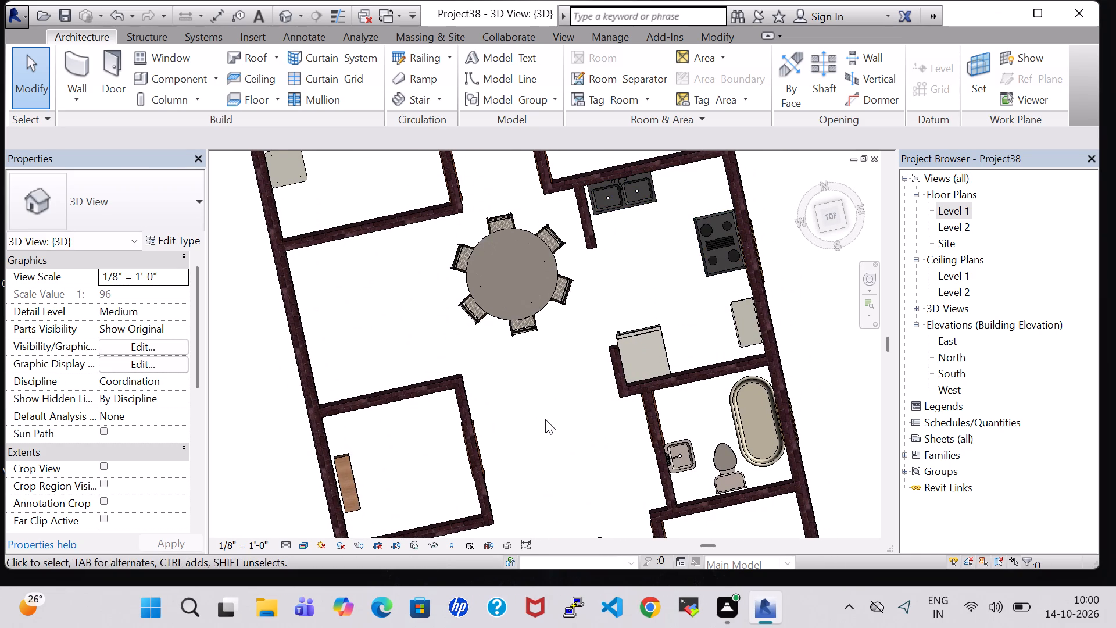
shift+middle_drag(545, 419, 546, 313)
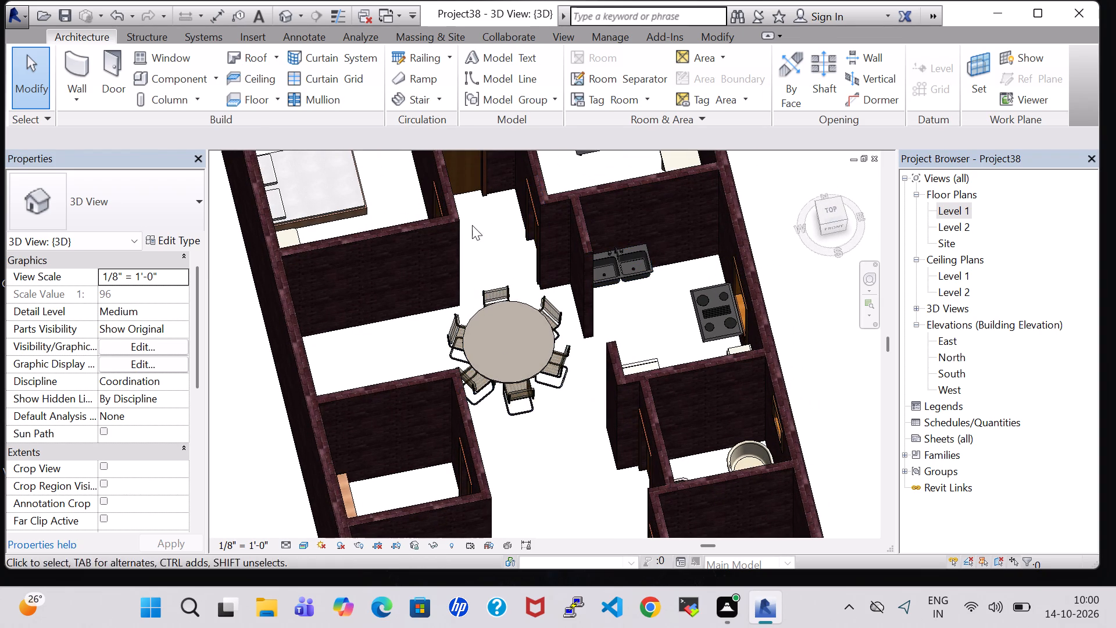
scroll(491, 231, up, 1)
middle_drag(495, 234, 527, 425)
scroll(527, 425, down, 1)
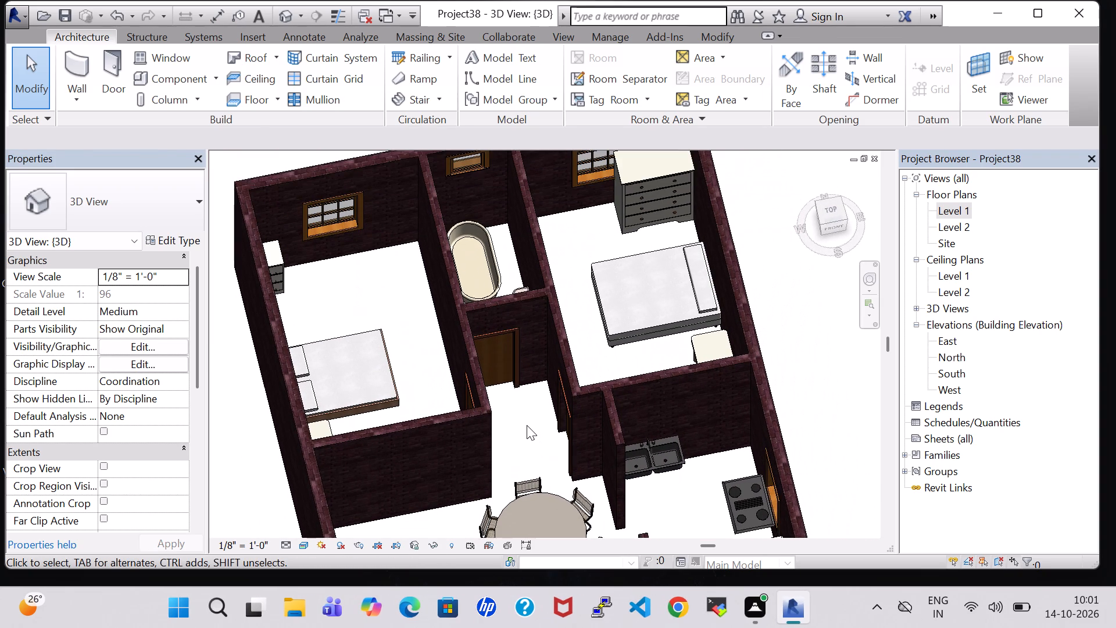
shift+middle_drag(527, 425, 534, 470)
shift+middle_drag(562, 319, 598, 365)
click(832, 210)
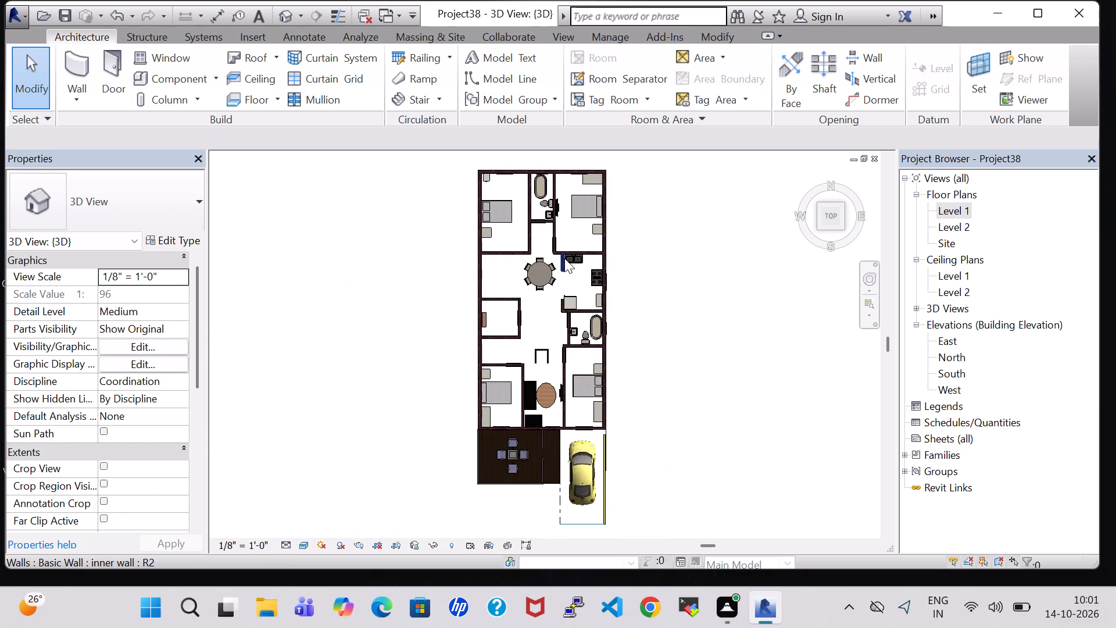
scroll(564, 258, up, 2)
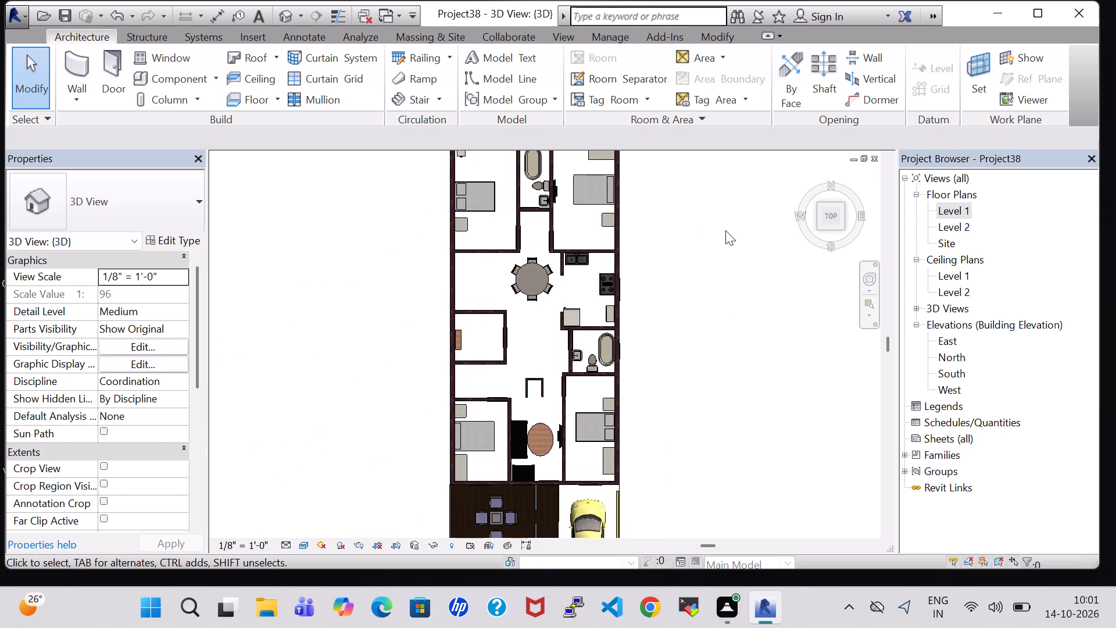
On the Level 1 floor plan, place tagged rooms in the northwest bedroom, the north bathroom and the northeast bedroom.
double_click(949, 213)
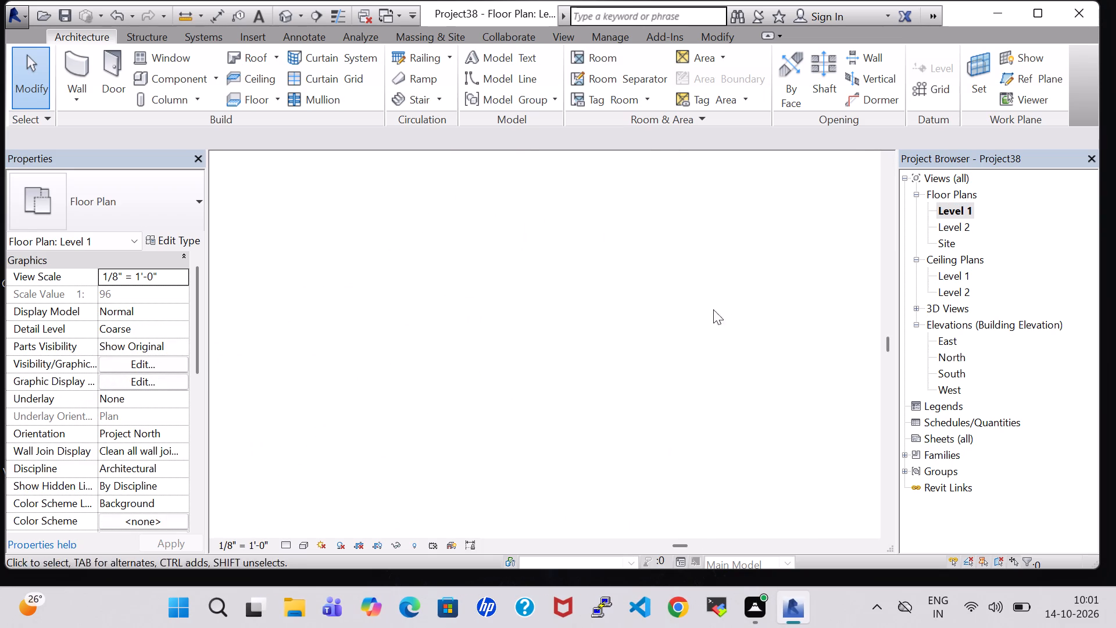
scroll(702, 226, up, 1)
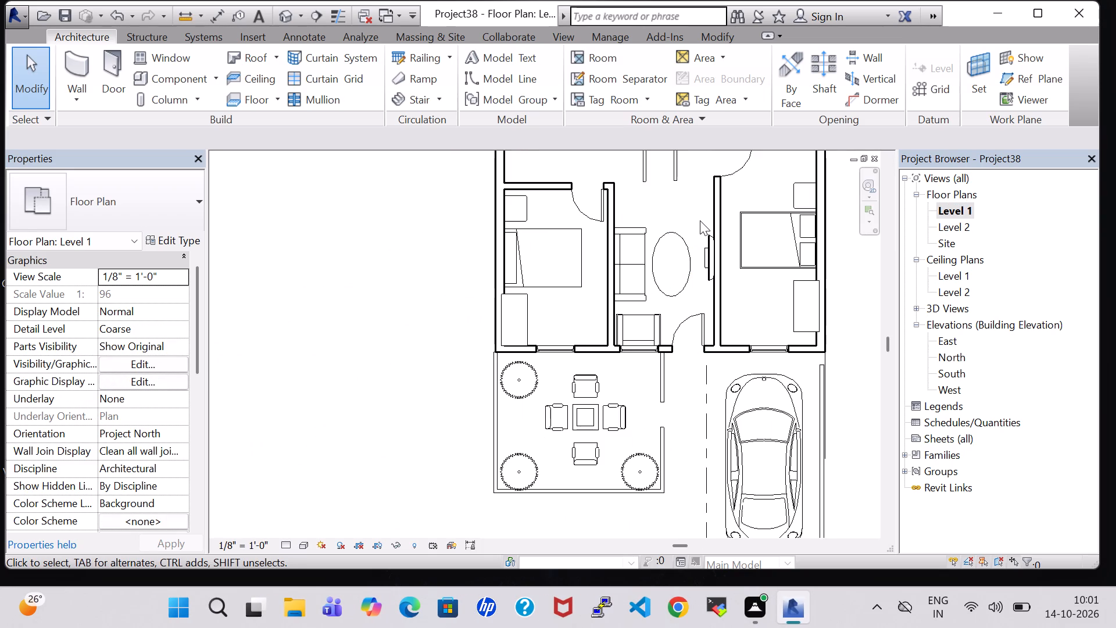
middle_drag(697, 215, 681, 295)
scroll(681, 295, down, 3)
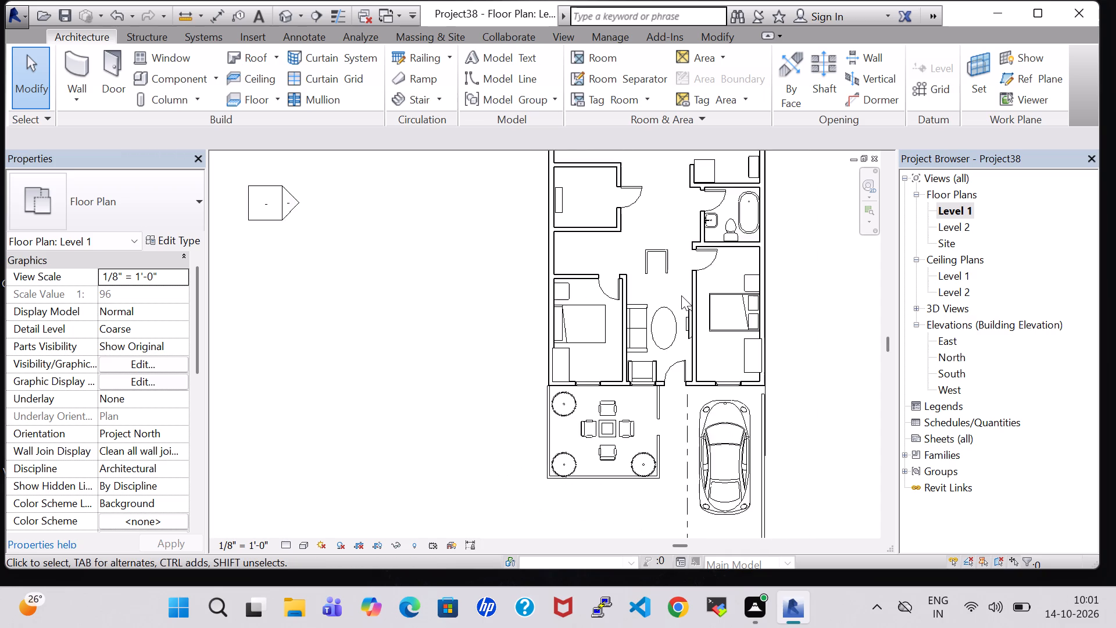
scroll(681, 295, down, 1)
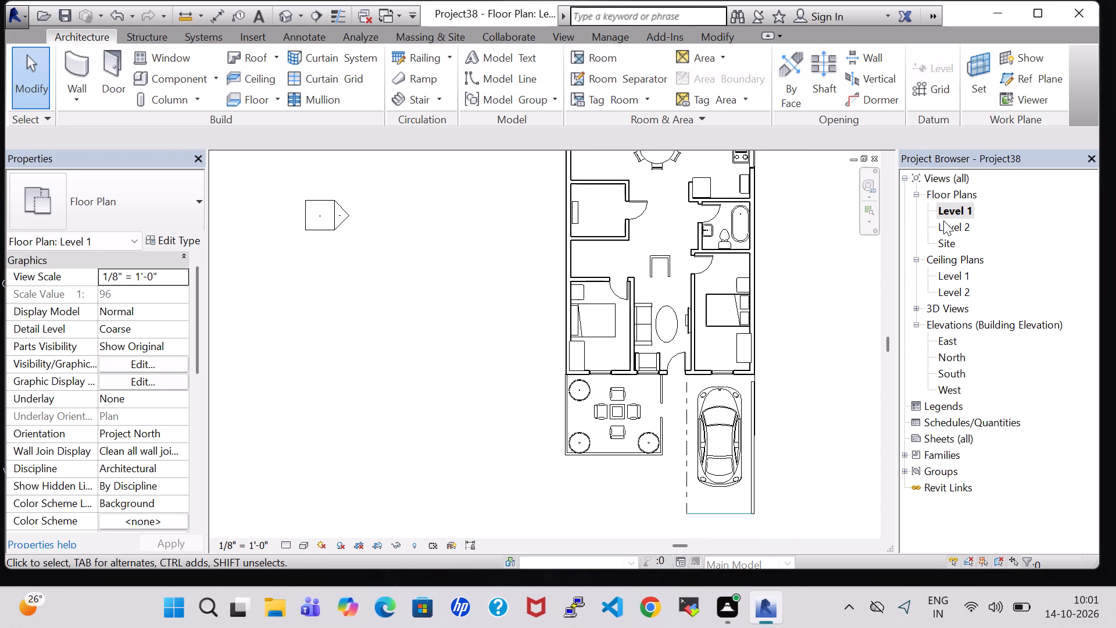
middle_drag(772, 207, 722, 324)
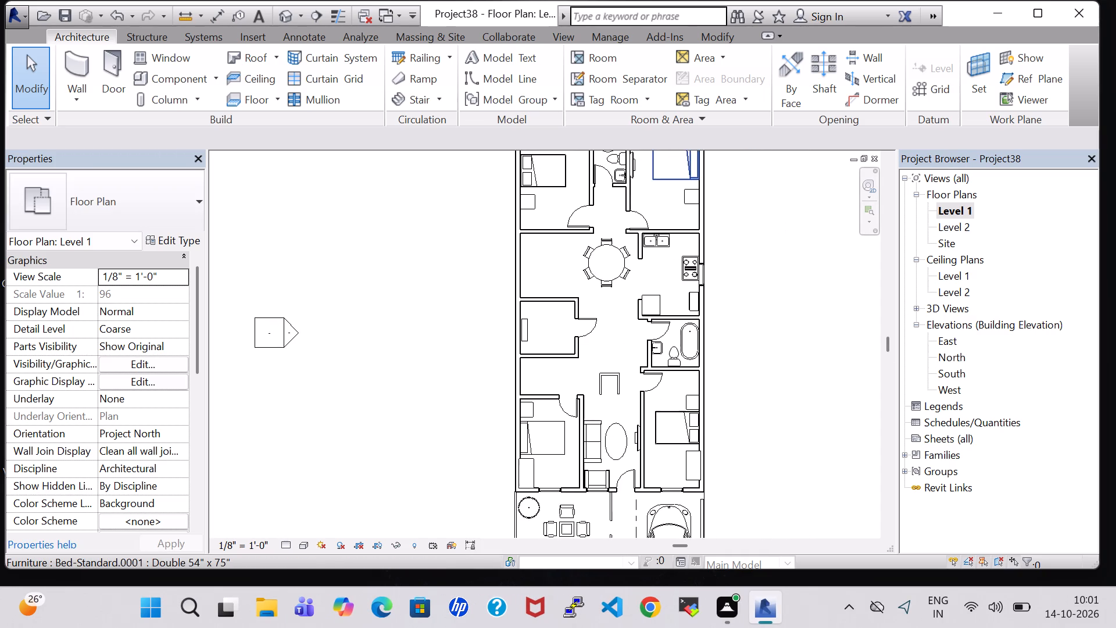
click(609, 64)
middle_drag(796, 209, 798, 342)
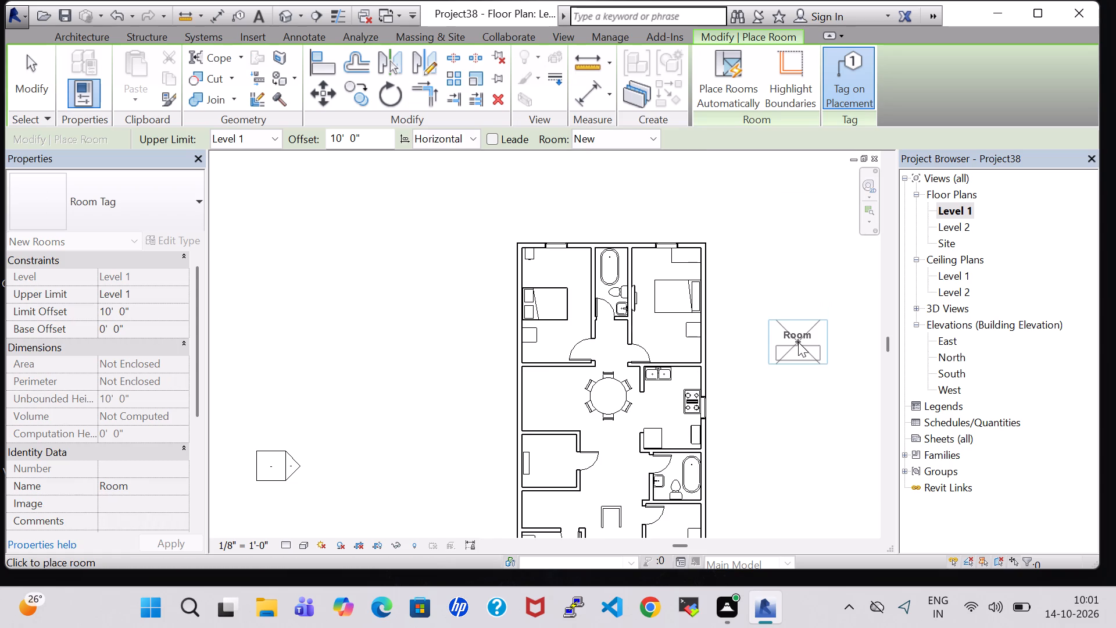
click(557, 294)
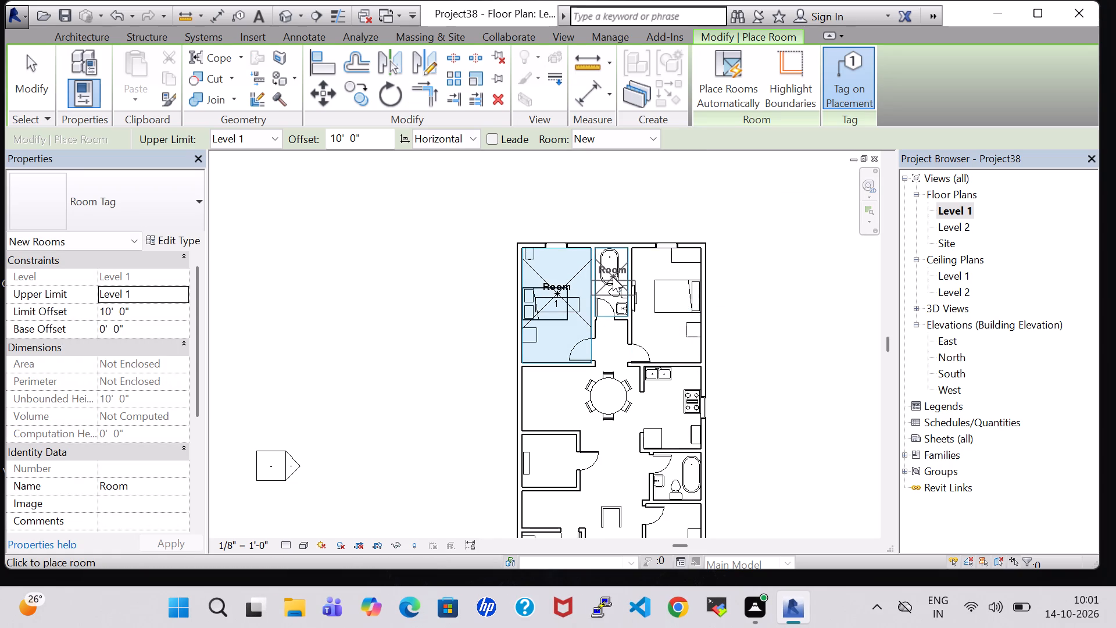
click(613, 277)
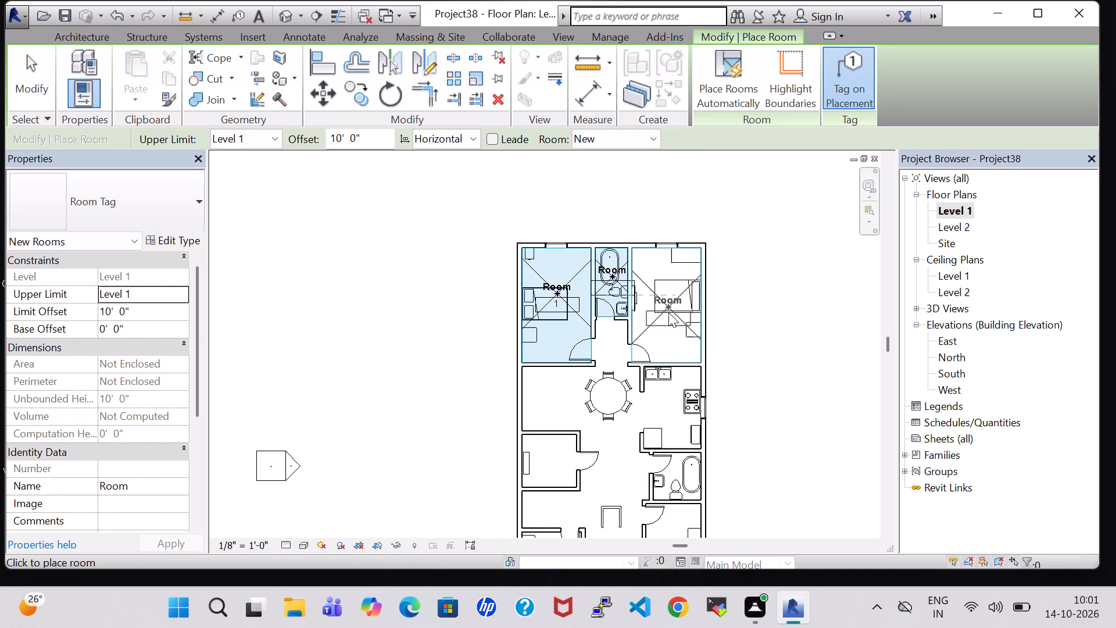
click(668, 312)
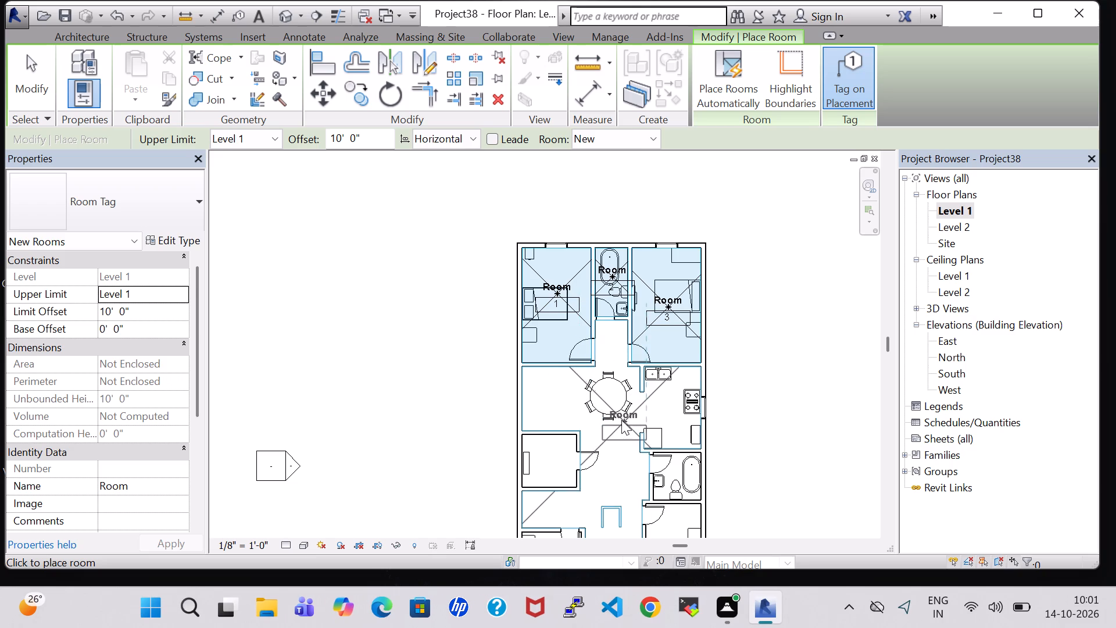
Place tagged rooms in the dining area, the small west room, the kitchen and the east bathroom.
click(616, 417)
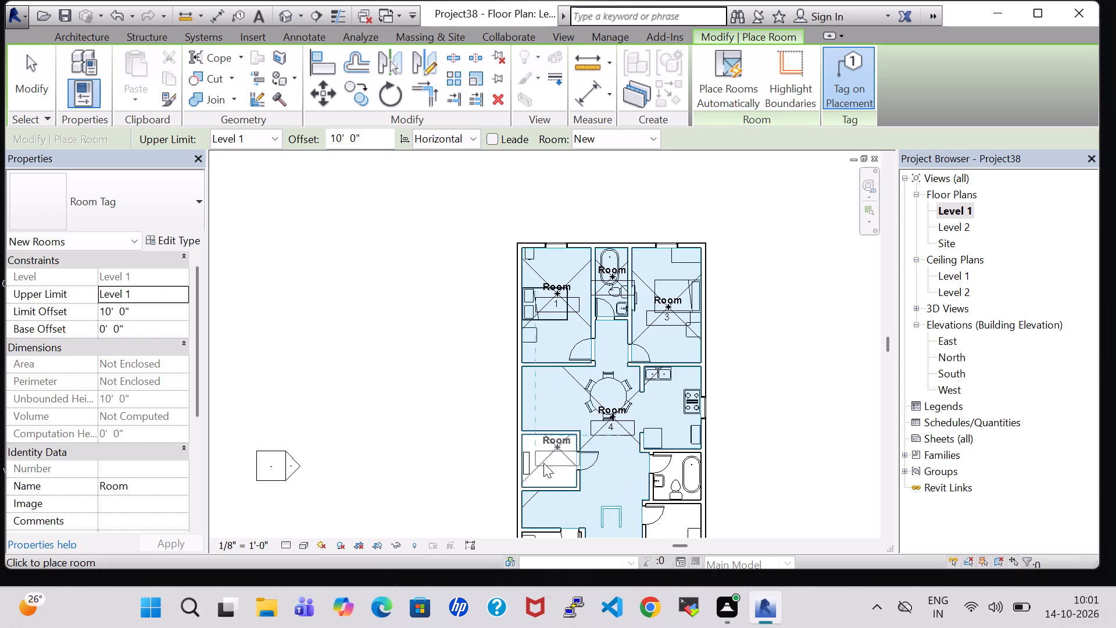
click(550, 464)
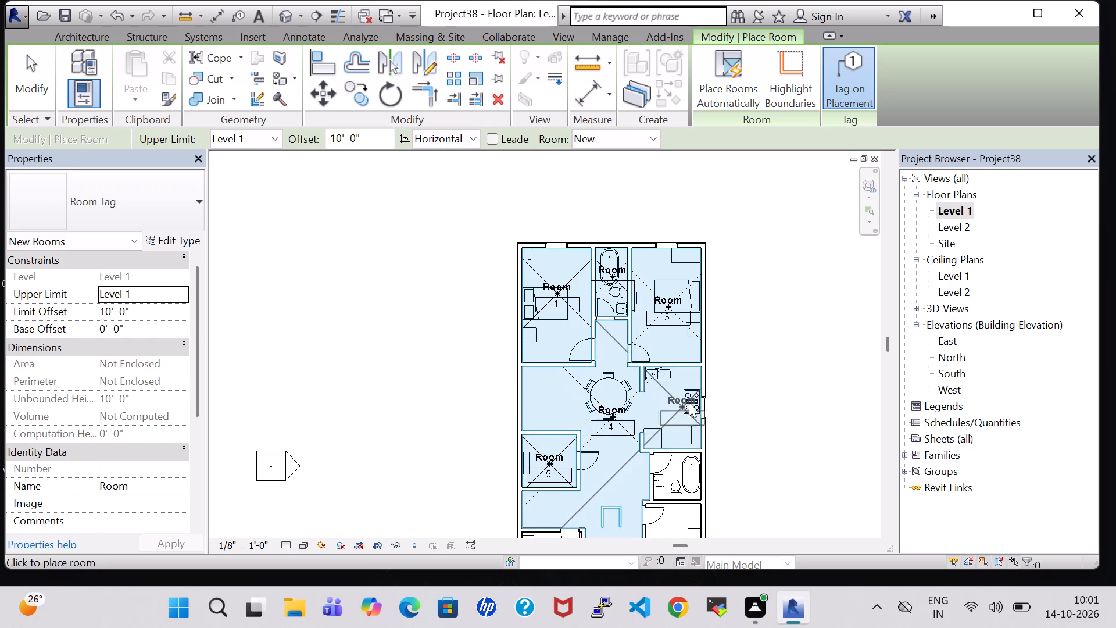
click(675, 400)
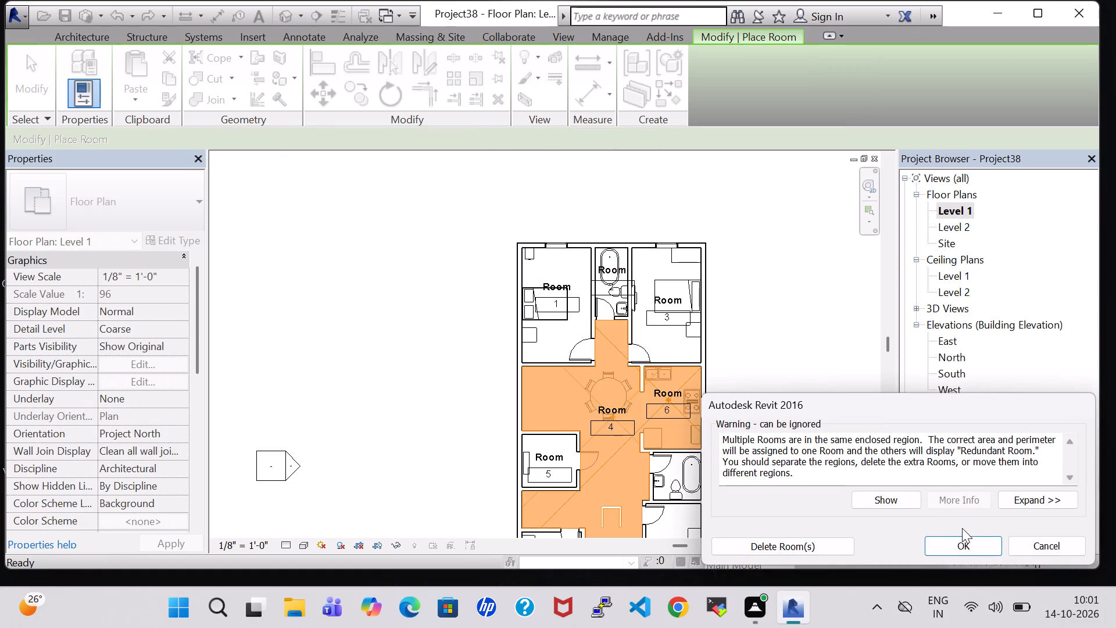
click(964, 542)
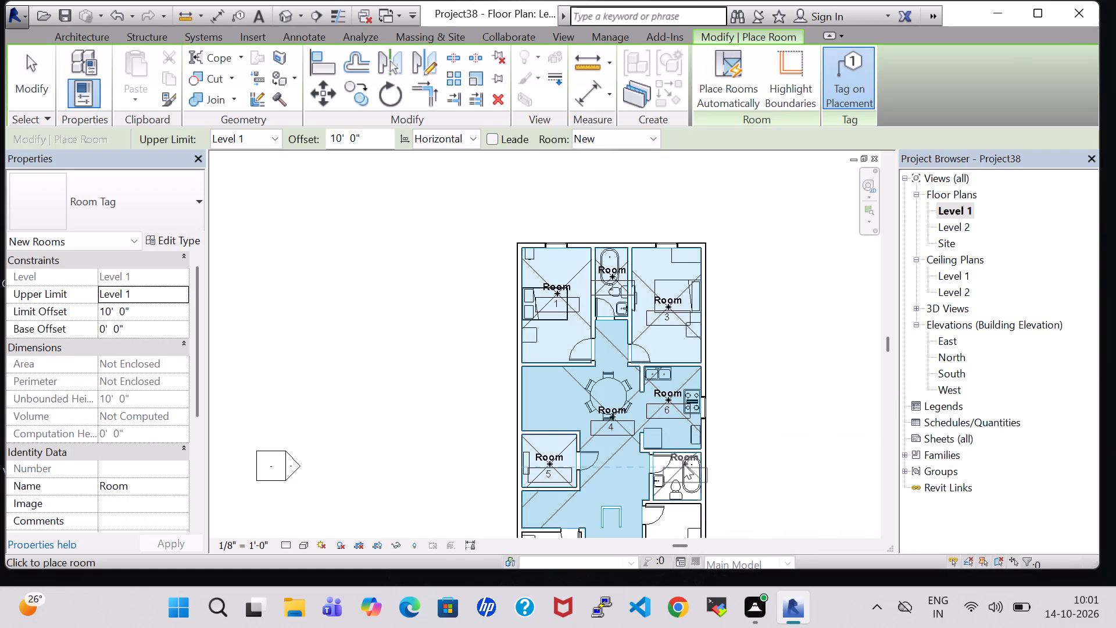
click(681, 477)
Place tagged rooms in the southwest bedroom, the living area by the front door and the southeast bedroom.
middle_drag(729, 483, 771, 268)
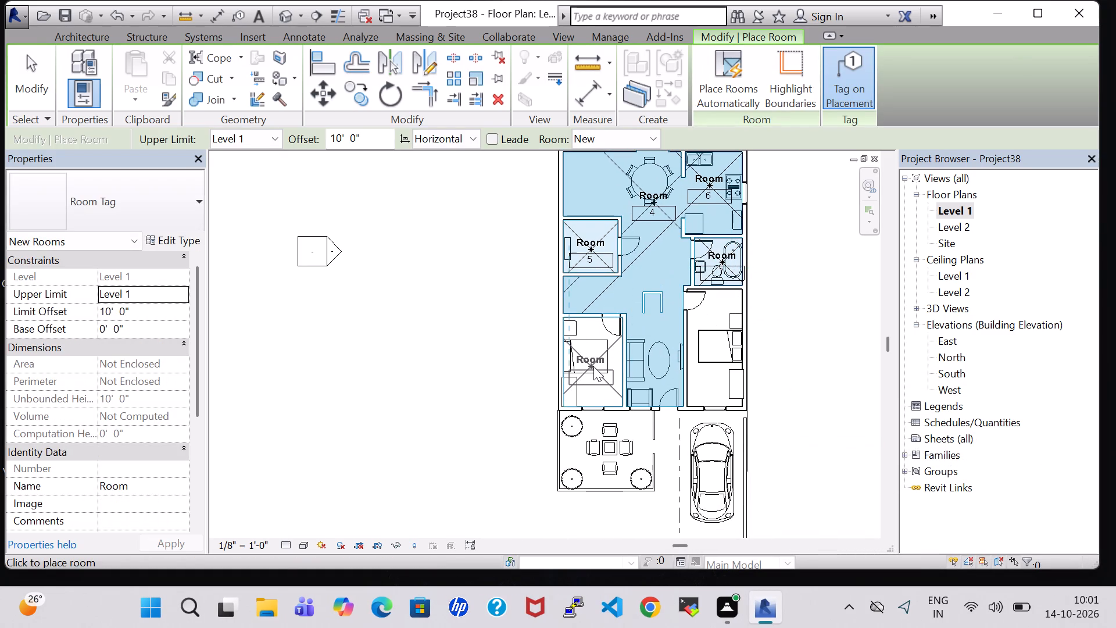
click(593, 366)
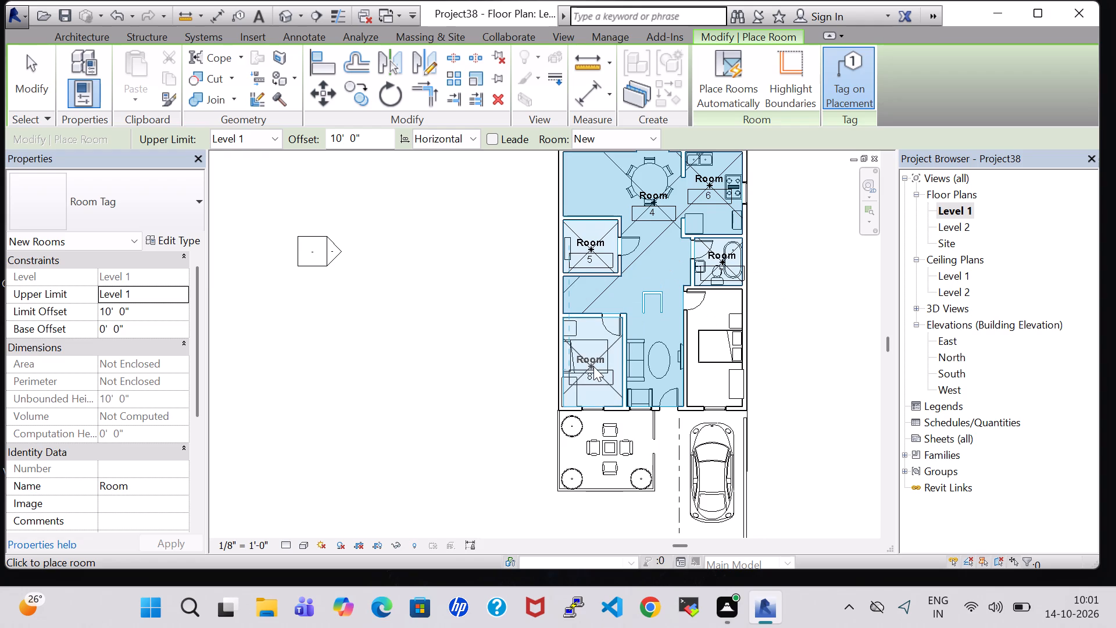
click(659, 354)
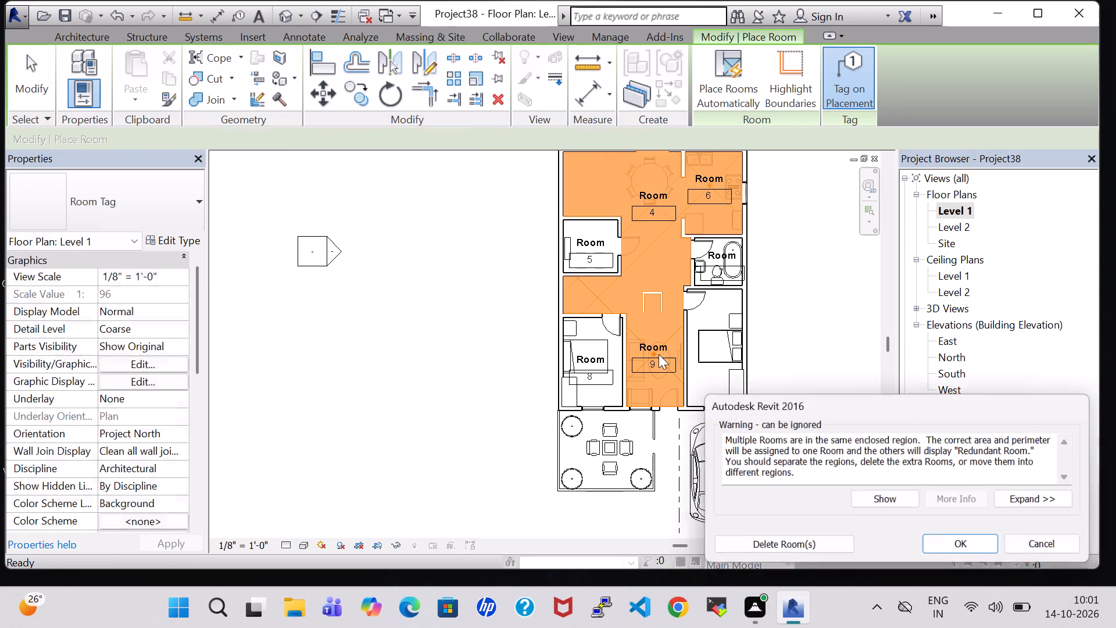
click(971, 549)
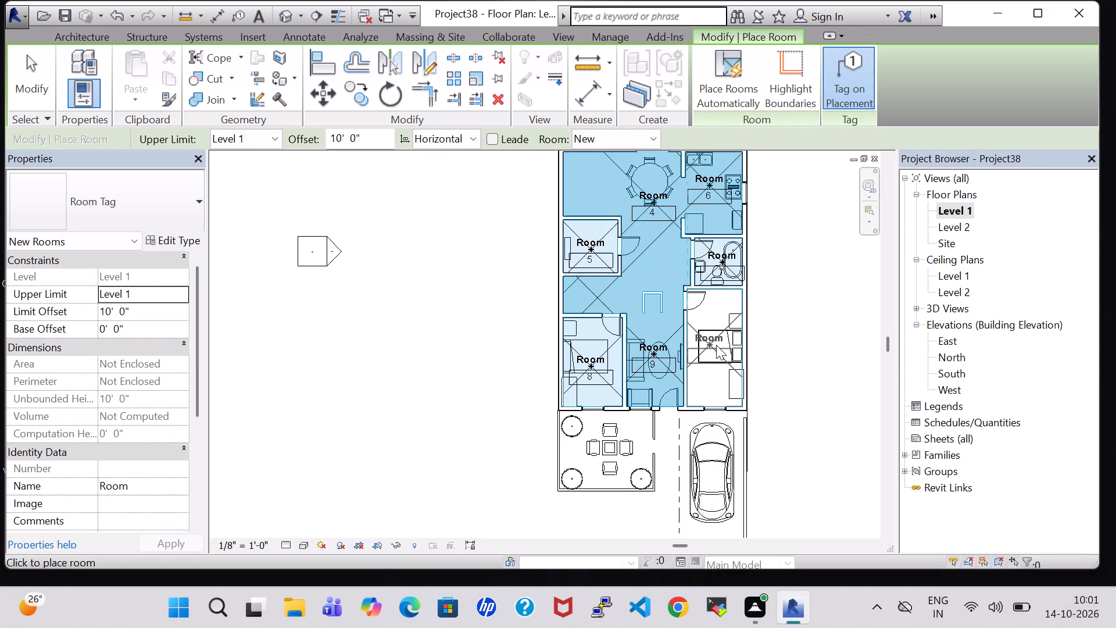
click(716, 345)
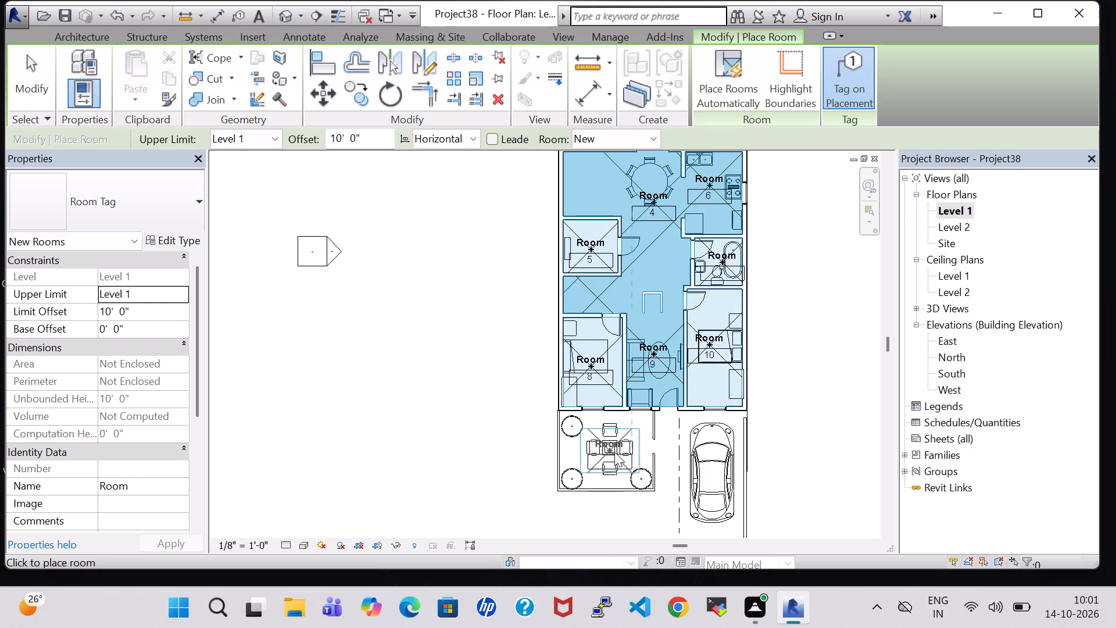
Place tagged rooms on the front deck over the table and at the parked car.
click(611, 452)
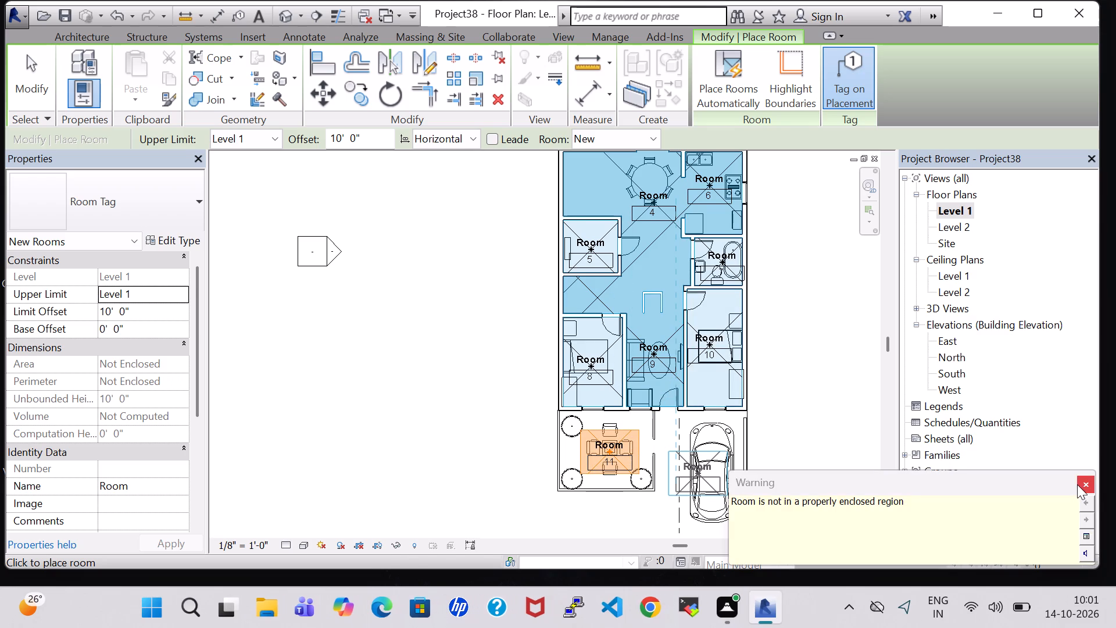
click(1077, 484)
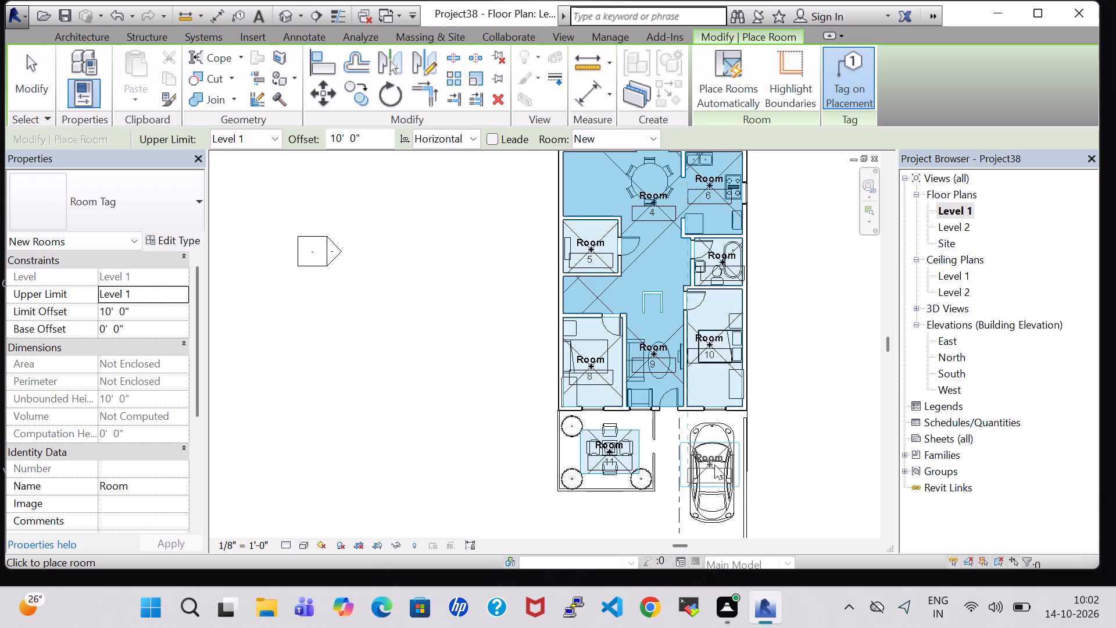
click(714, 465)
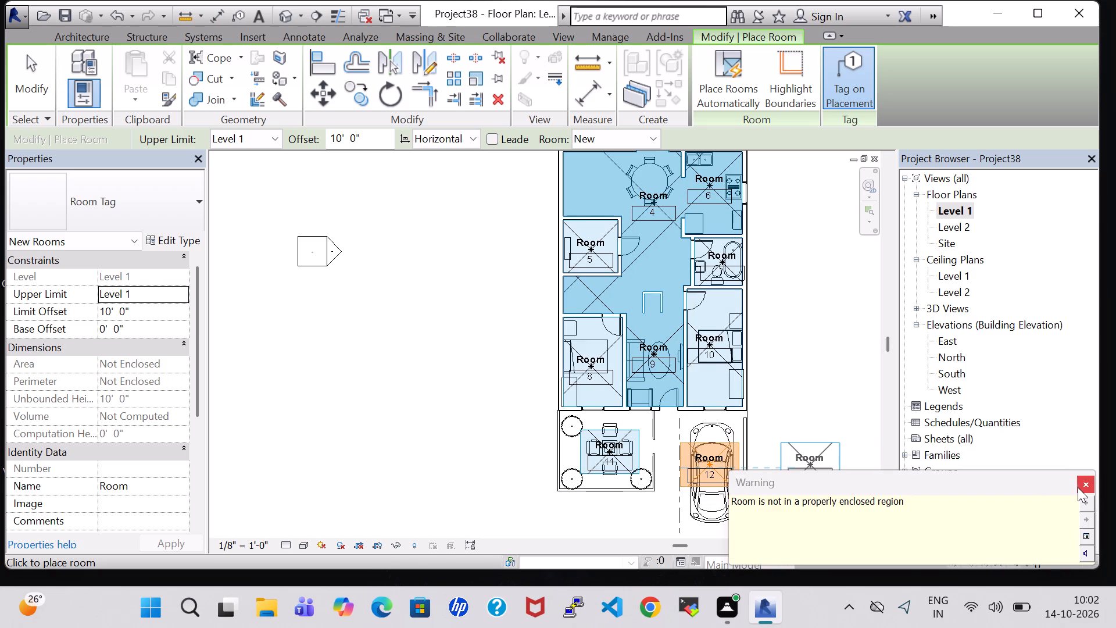
click(1081, 488)
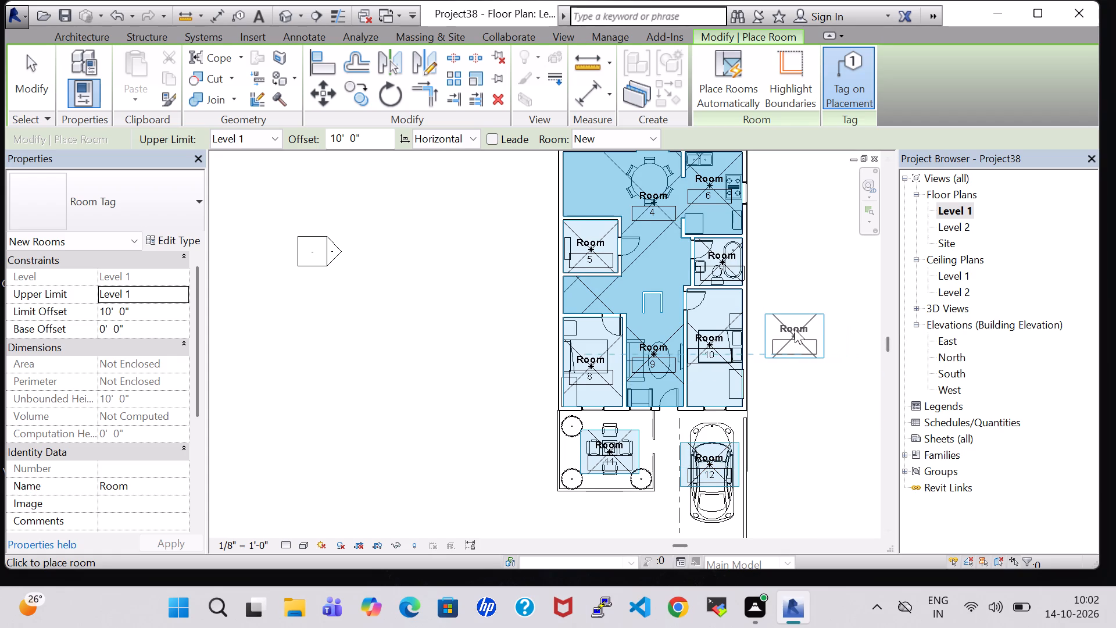
Place a tagged room at the small U-shaped wall just north of the living area and end room placement.
scroll(795, 329, up, 7)
scroll(796, 329, down, 4)
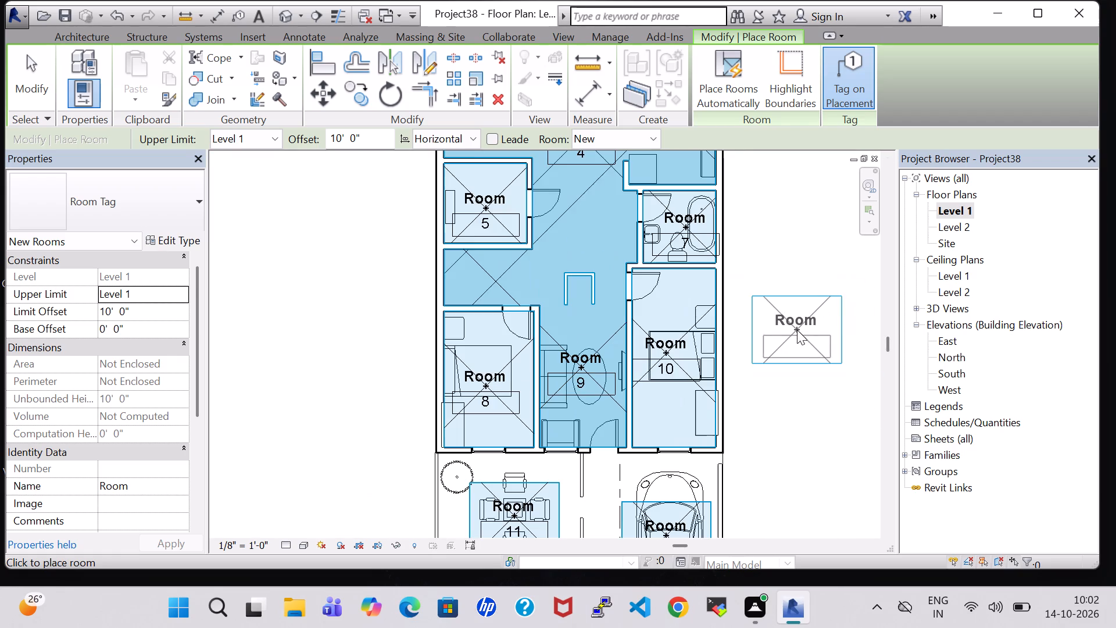
click(584, 297)
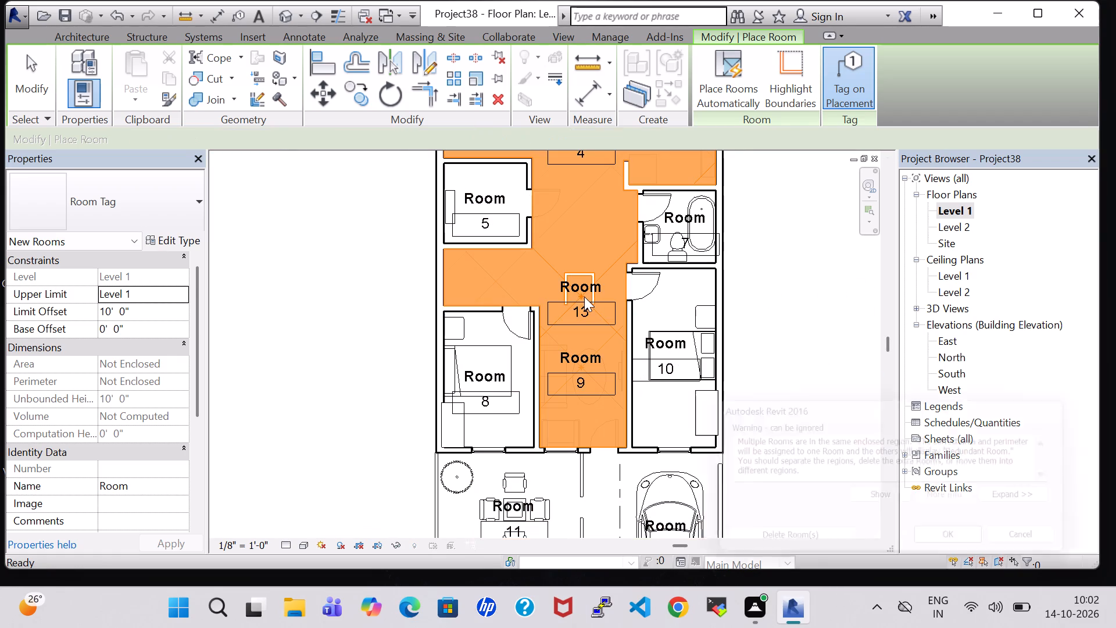
click(939, 540)
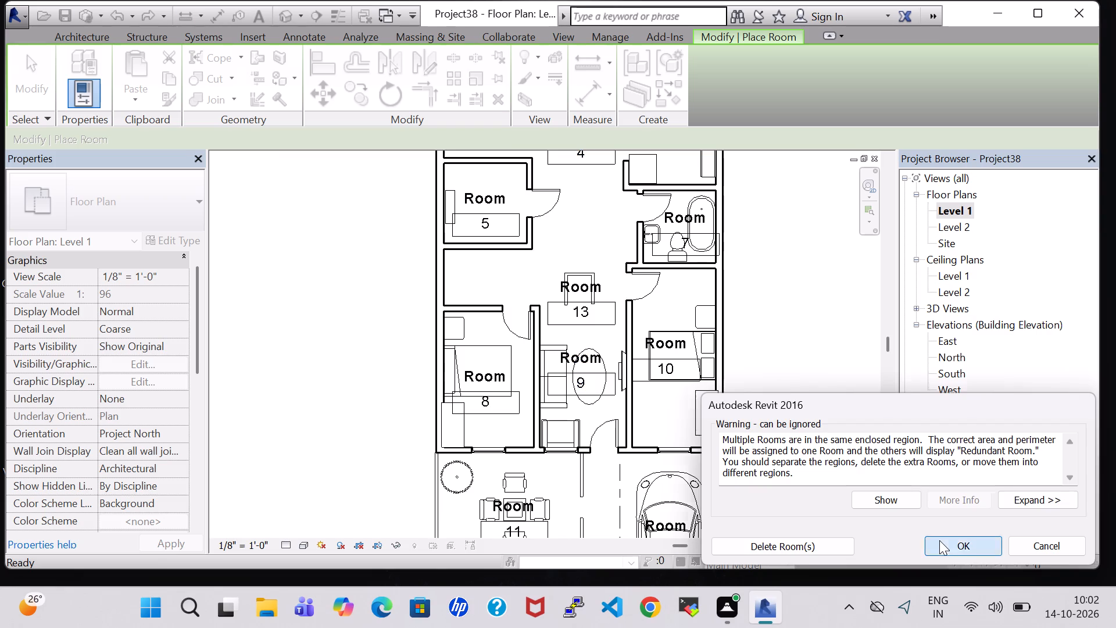
scroll(808, 374, down, 2)
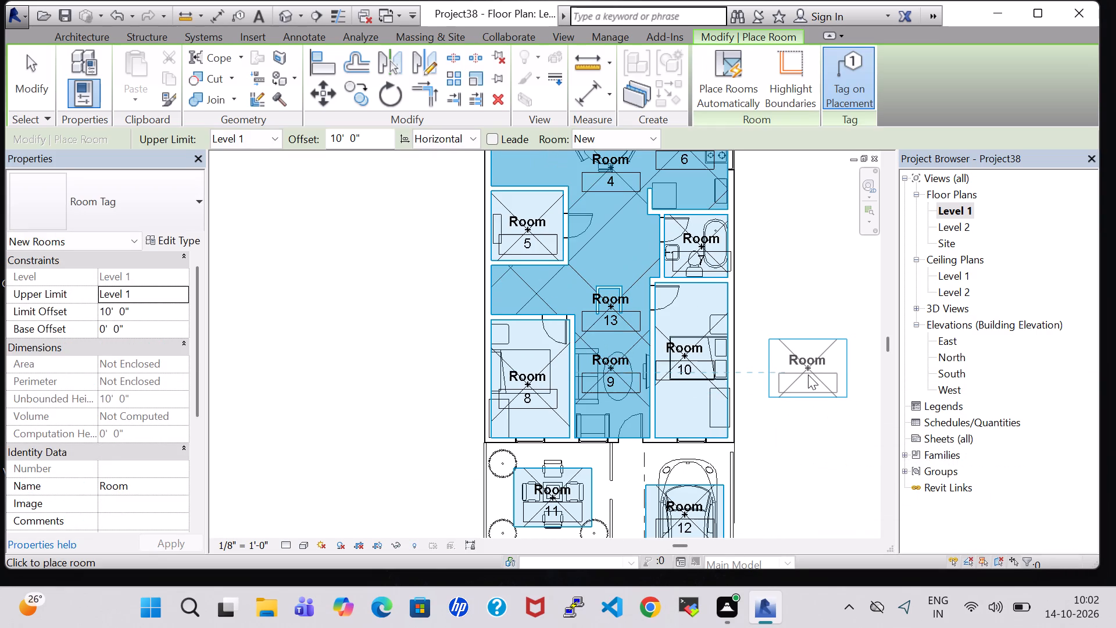
key(Escape)
key(Escape)
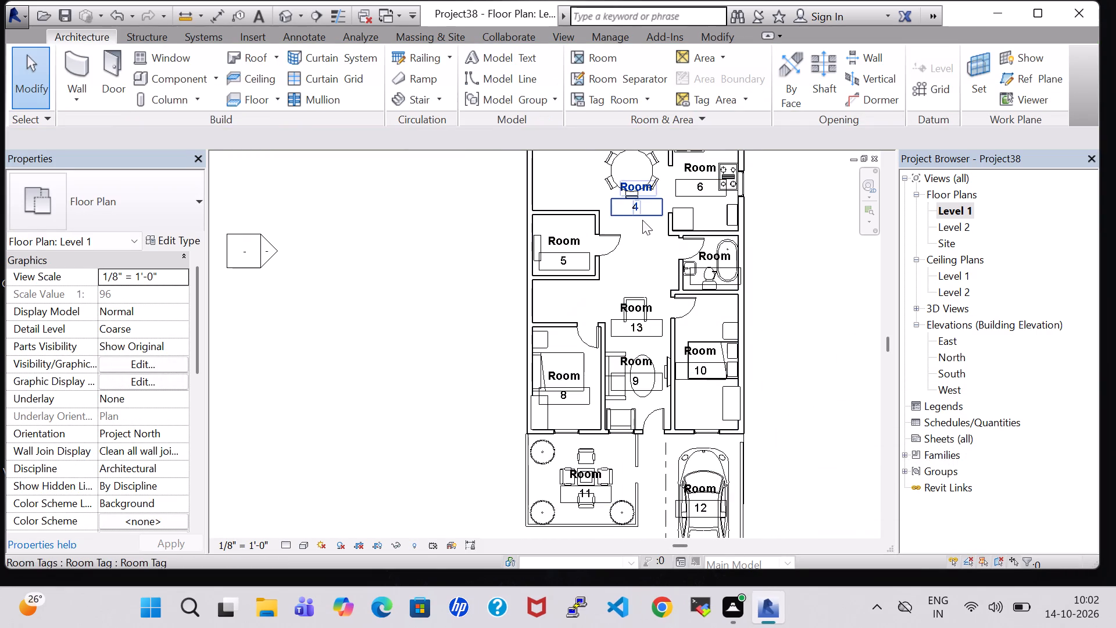
Turn off Show Room Number in the type properties of the Room Tag.
click(577, 237)
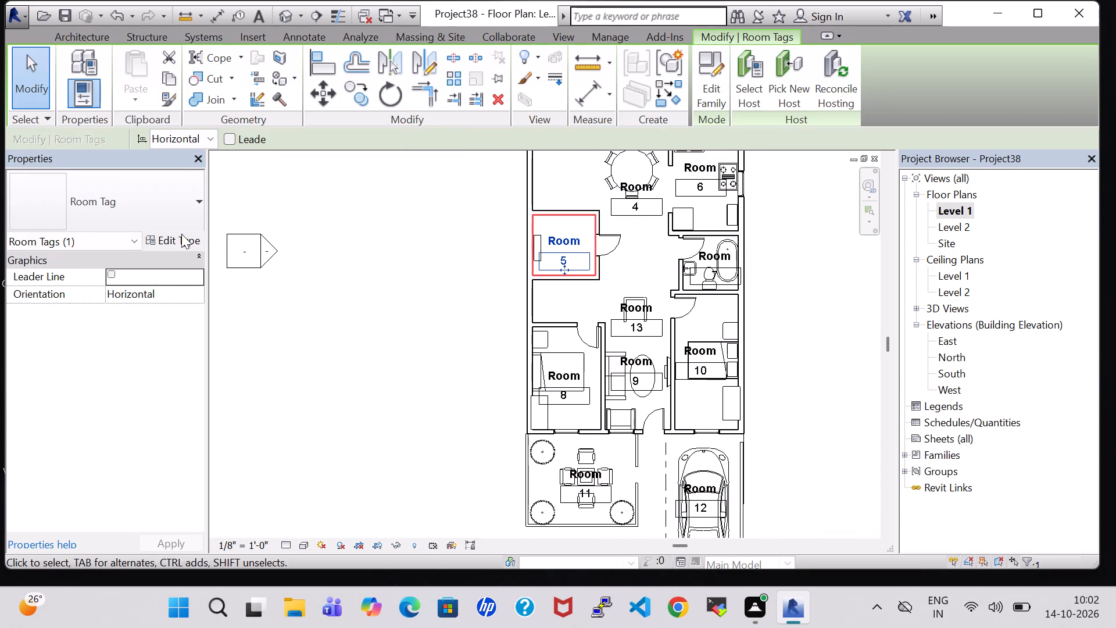
click(181, 234)
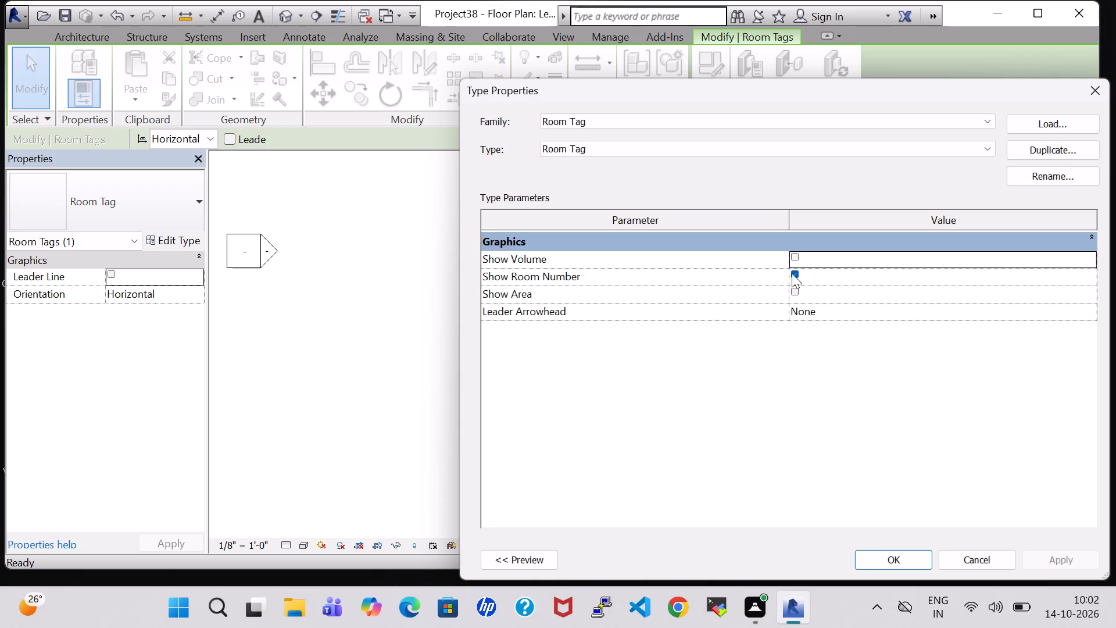
click(792, 273)
click(1069, 563)
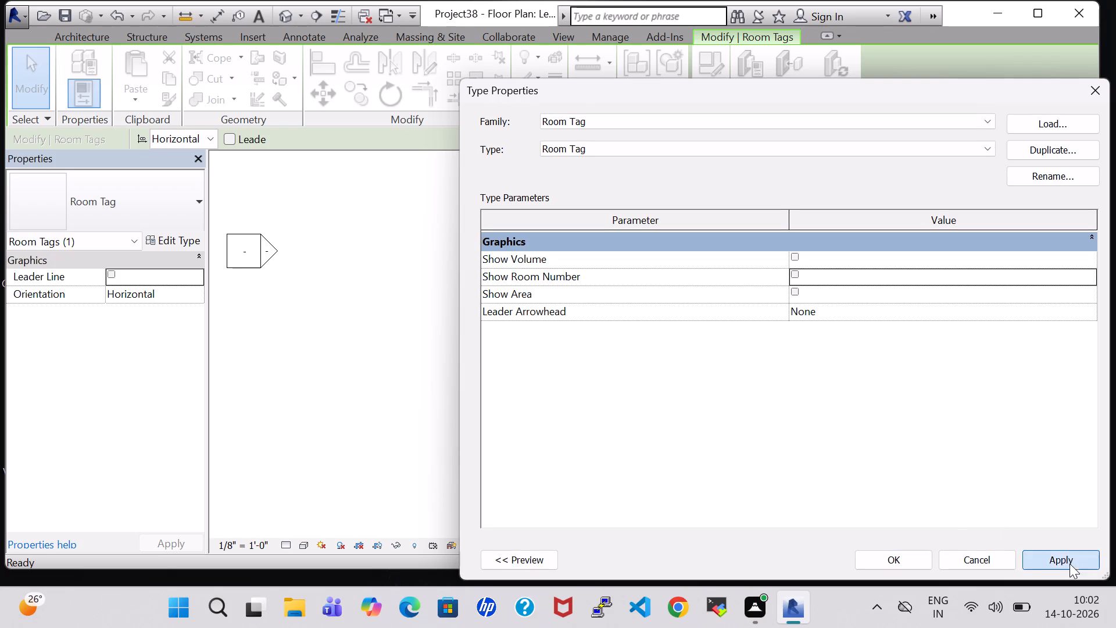
click(918, 563)
Rename the northwest bedroom's room as BEDROOM and nudge its tag slightly north, clear of the bed.
scroll(822, 349, down, 2)
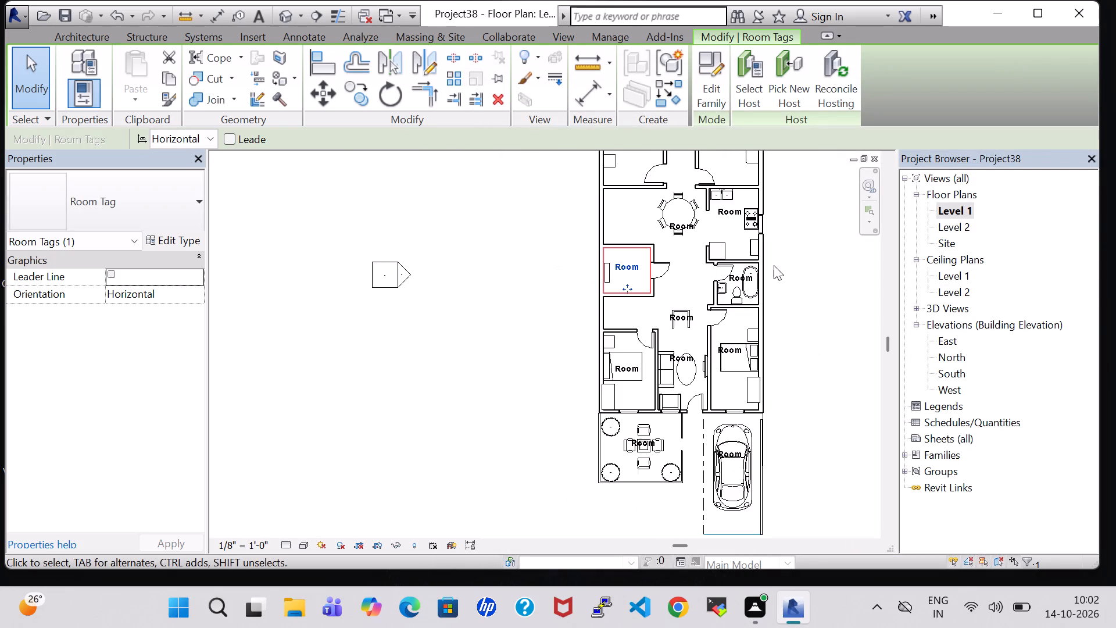
middle_drag(791, 257, 877, 455)
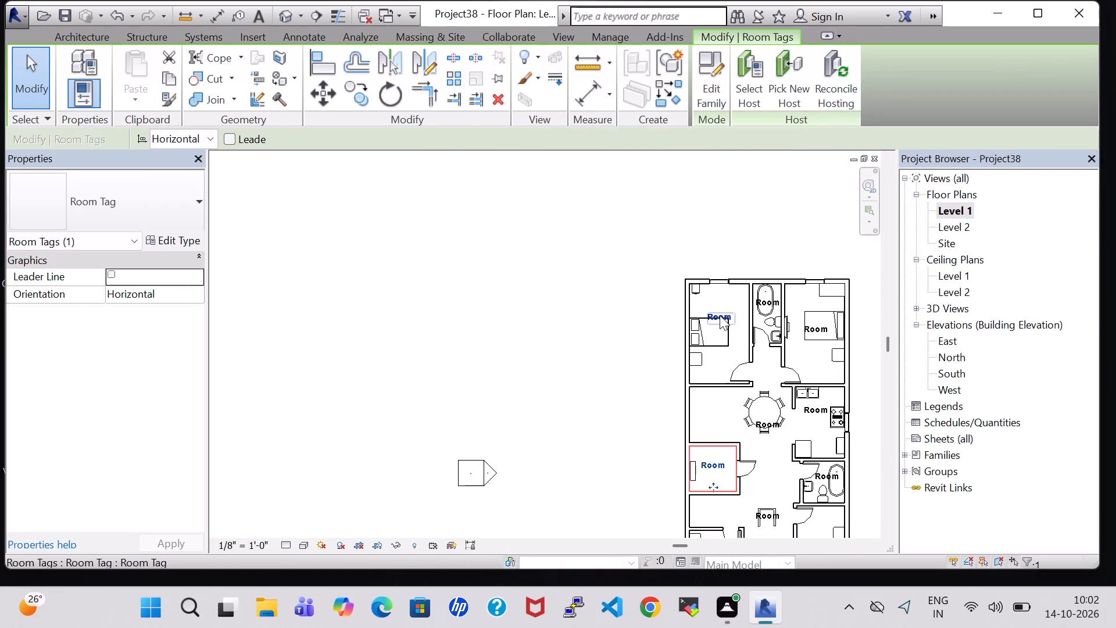
double_click(720, 315)
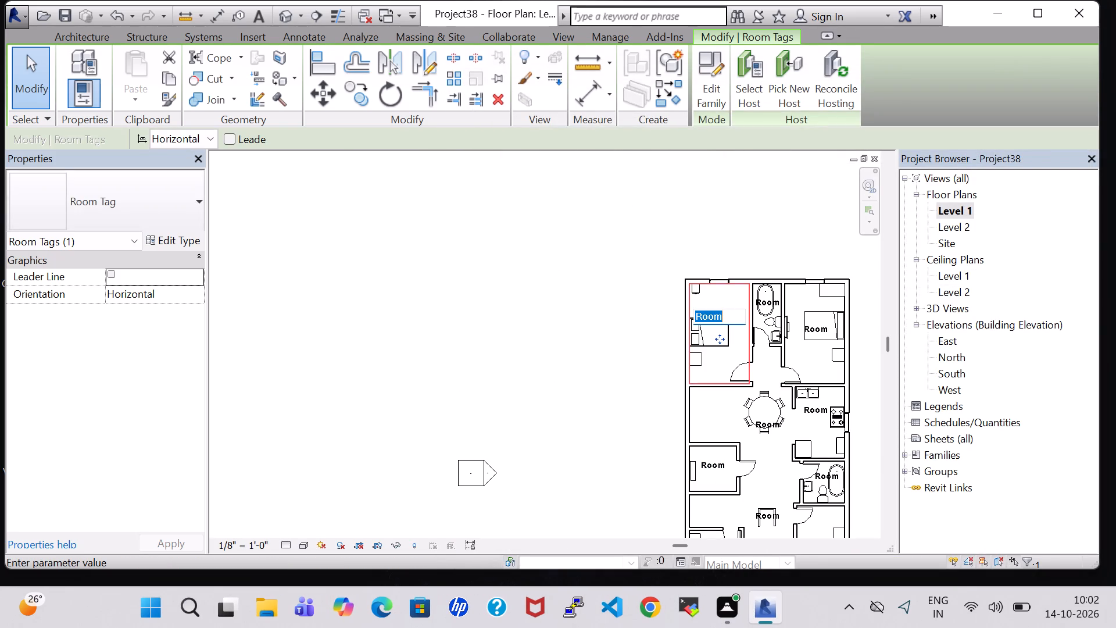
key(BackSpace)
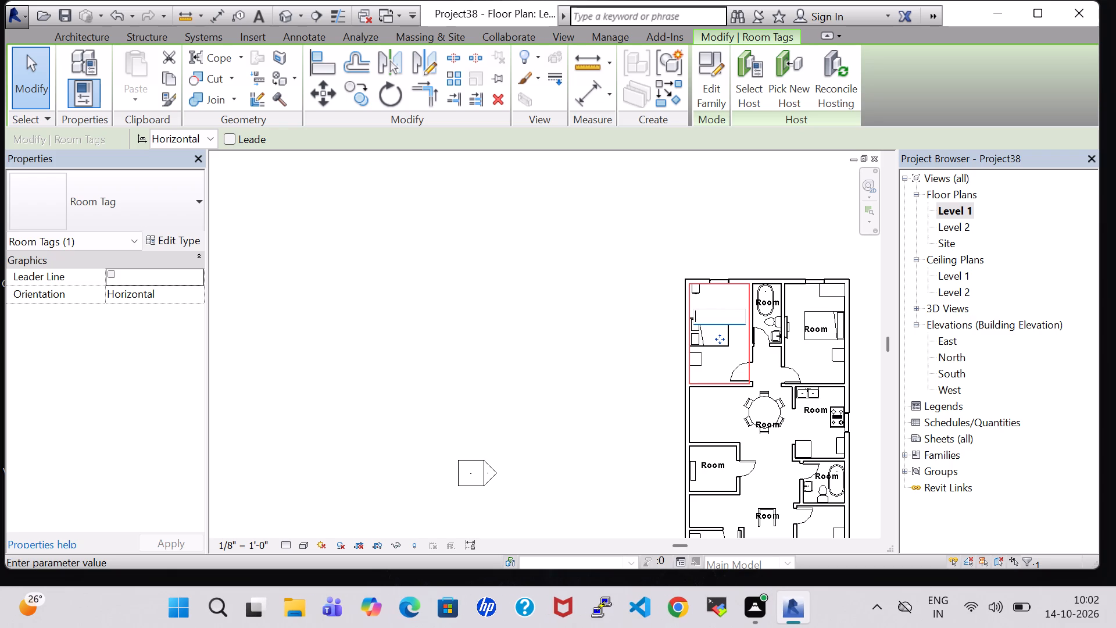
text(BEDROOM)
key(Return)
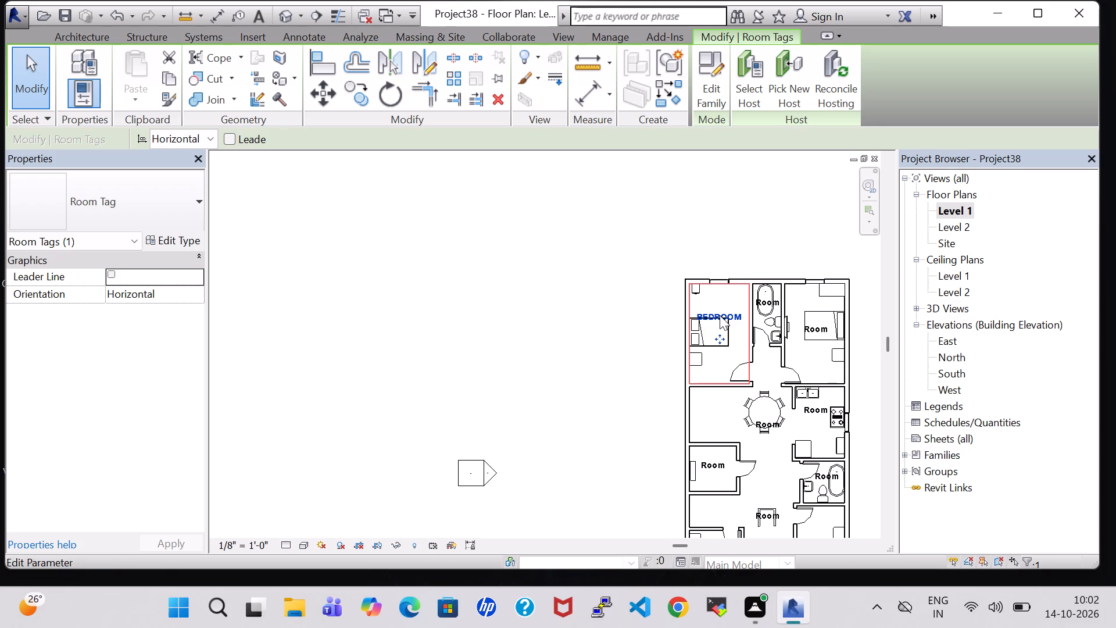
key(Up)
key(Up)
Rename the north bathroom's room as TOILET.
click(772, 299)
click(772, 299)
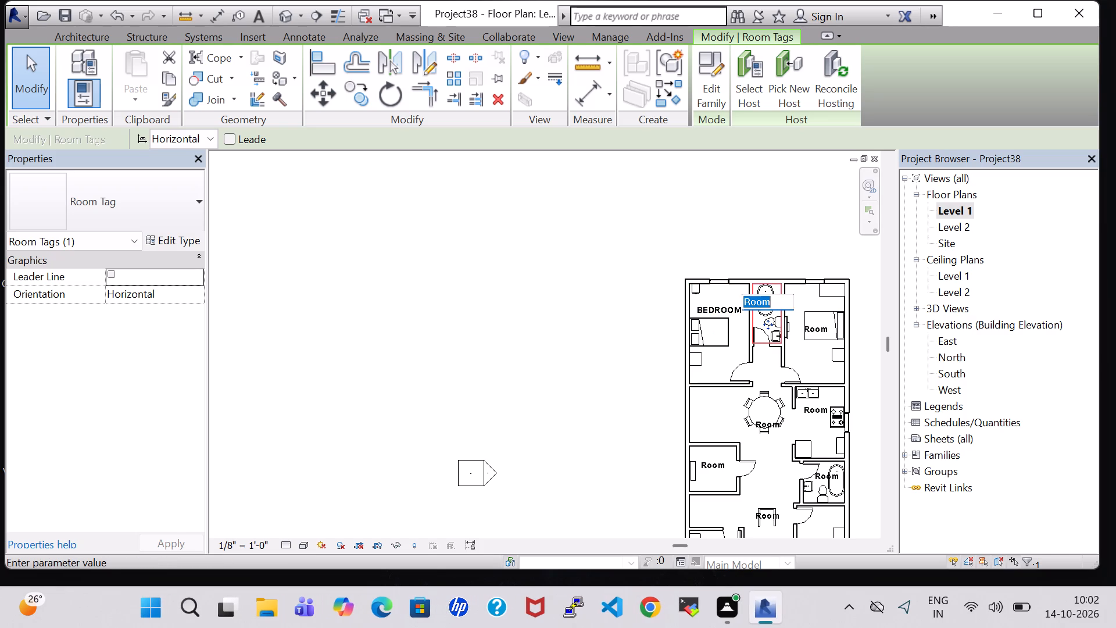
key(BackSpace)
text(TP)
key(BackSpace)
text(OILET)
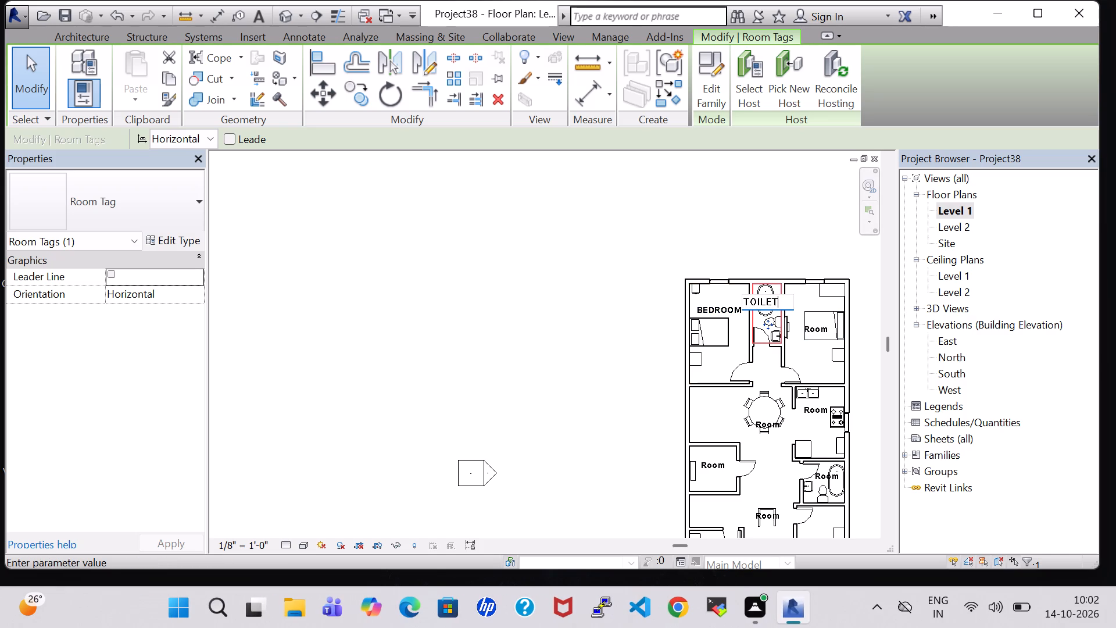
key(Return)
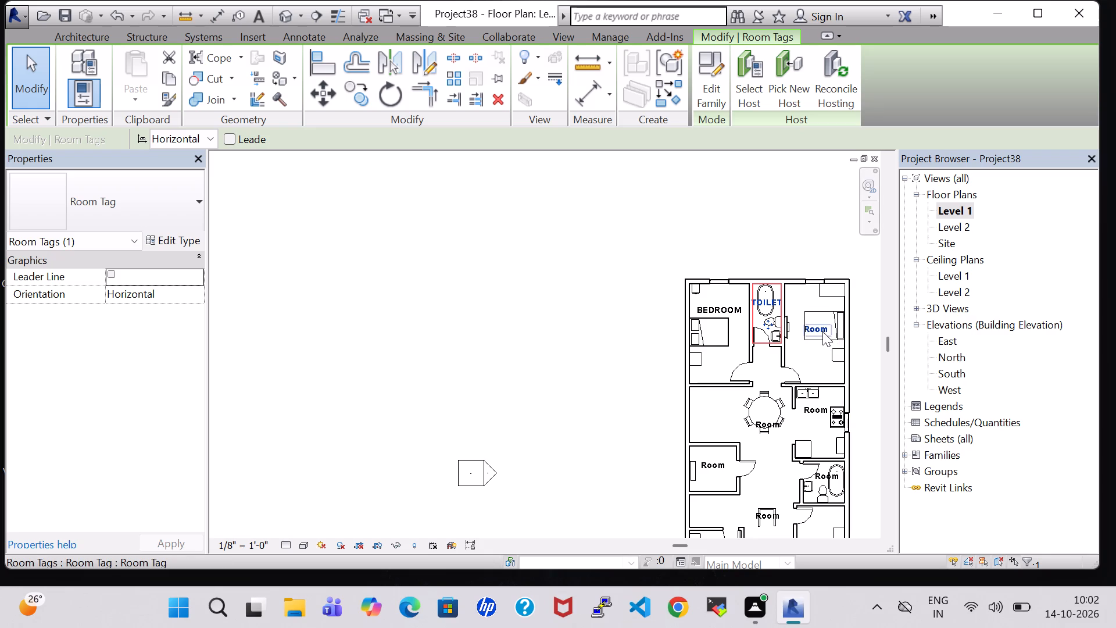
Rename the northeast bedroom's room as BEDROOM.
double_click(822, 331)
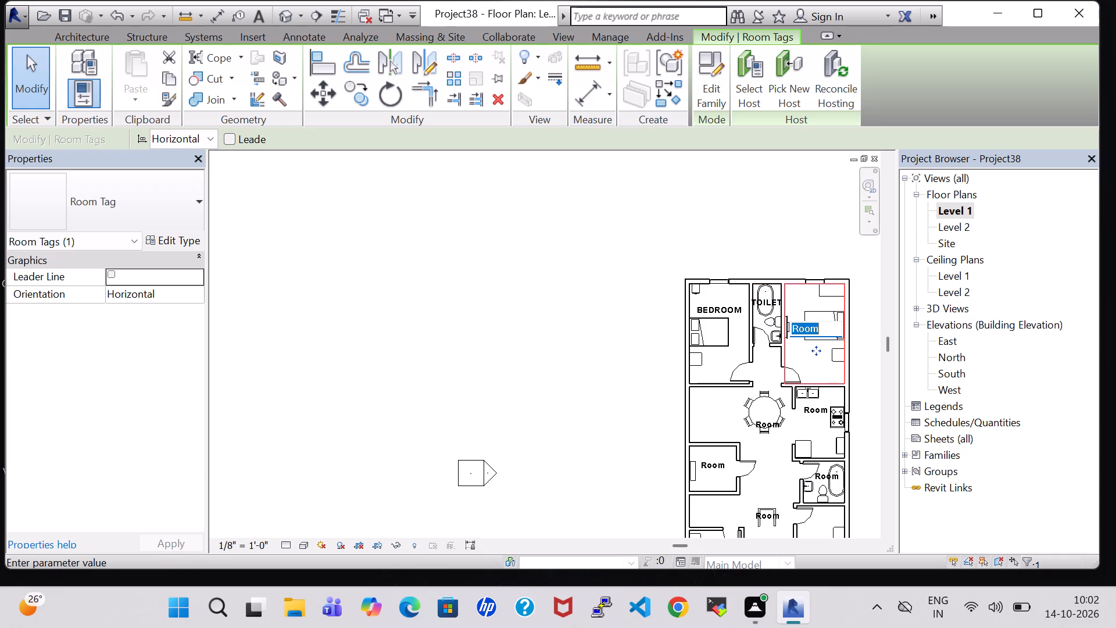
key(BackSpace)
text(BEDROOM)
key(Return)
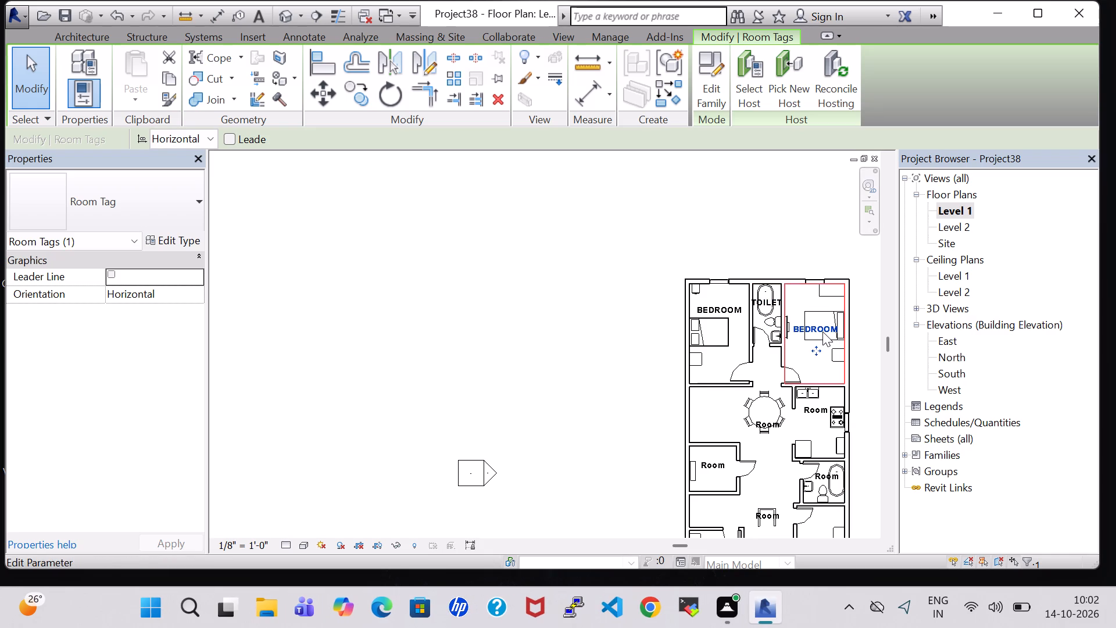
Rename the kitchen's room as KITCHEN and the room at the round dining table as DINING.
click(815, 416)
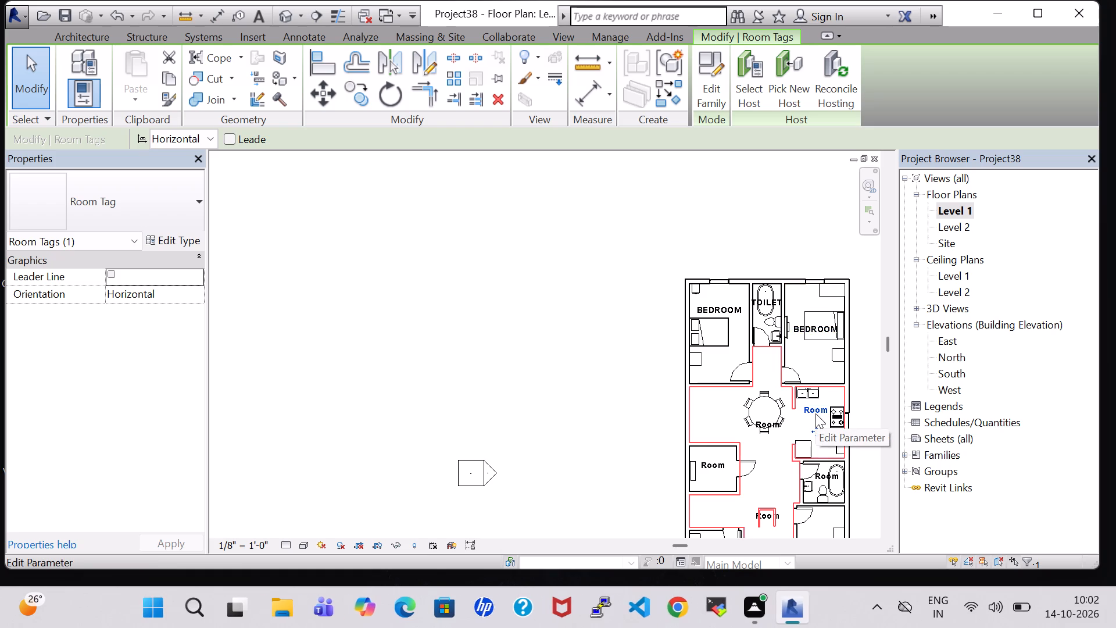
click(815, 413)
key(BackSpace)
text(KITCHEN)
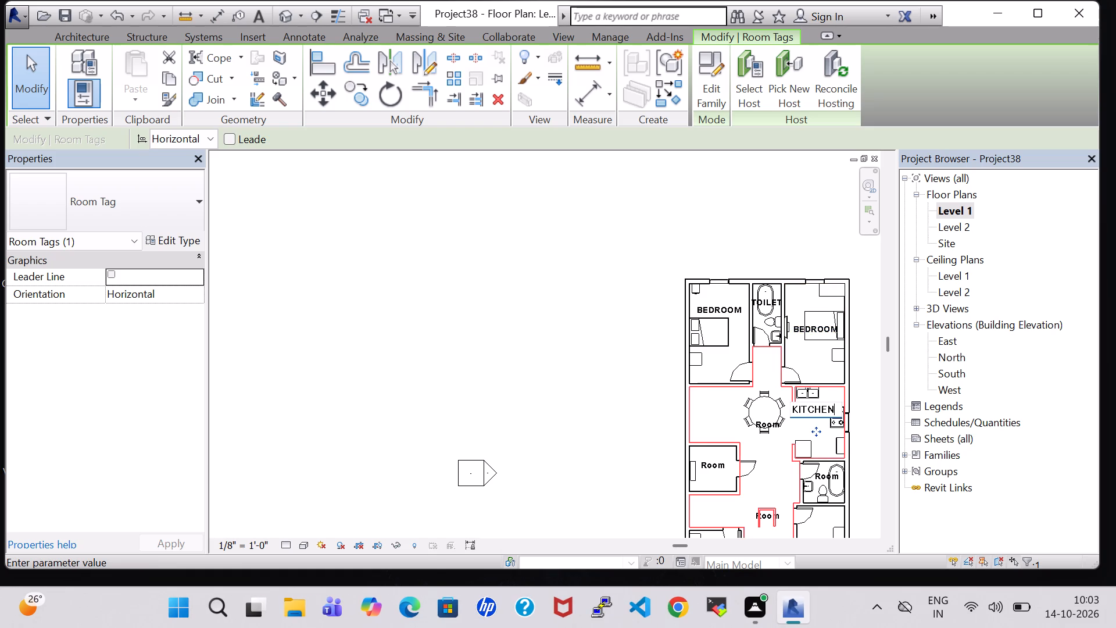
key(Return)
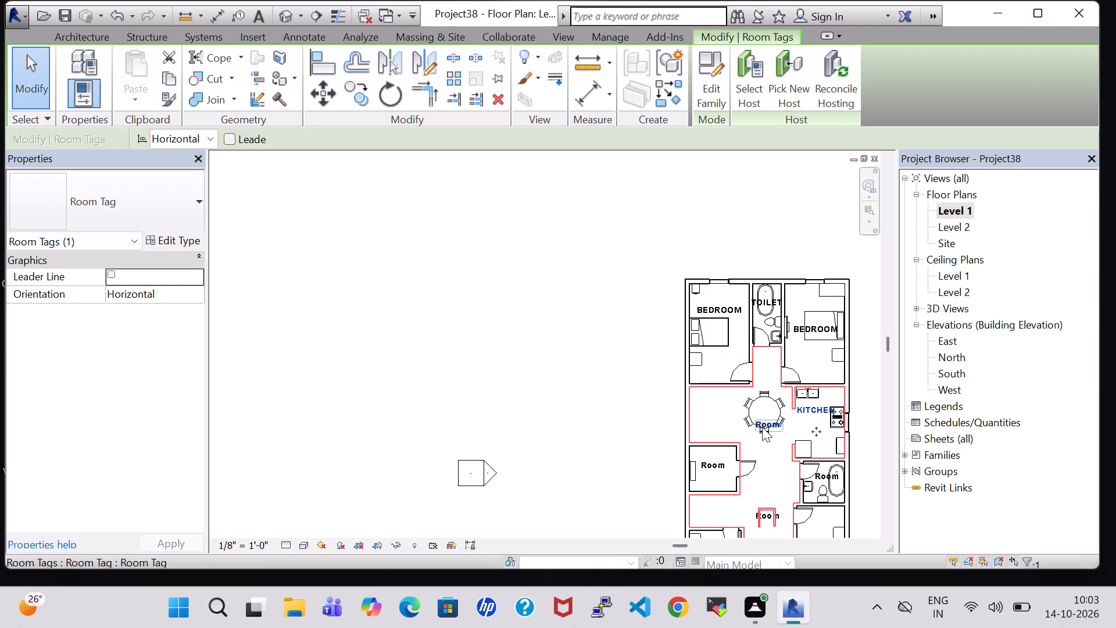
double_click(764, 427)
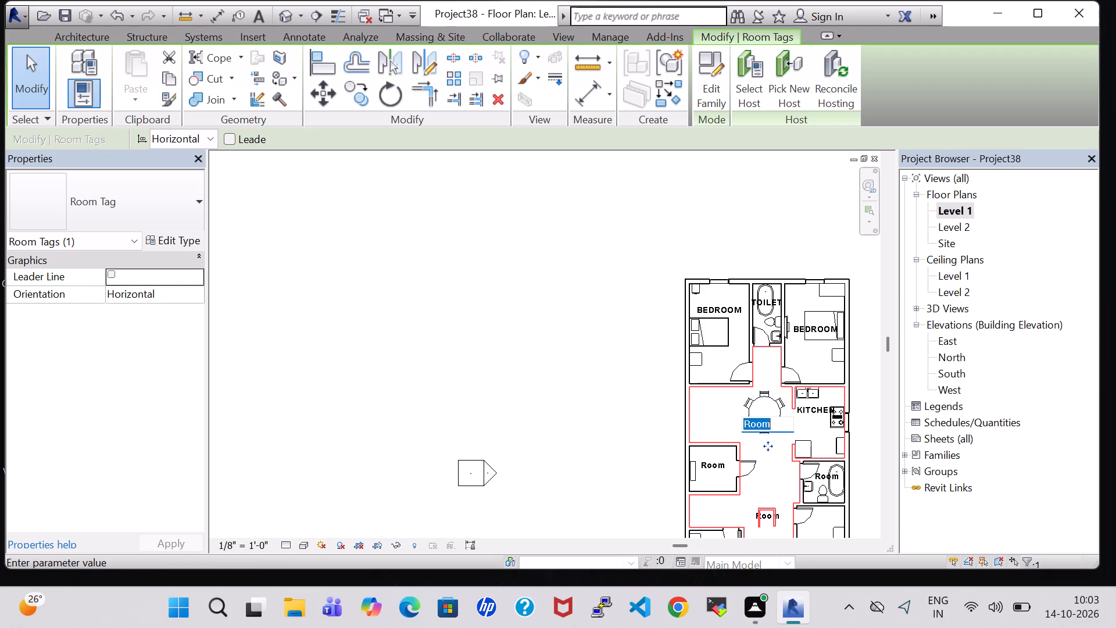
key(BackSpace)
text(DINING)
key(Return)
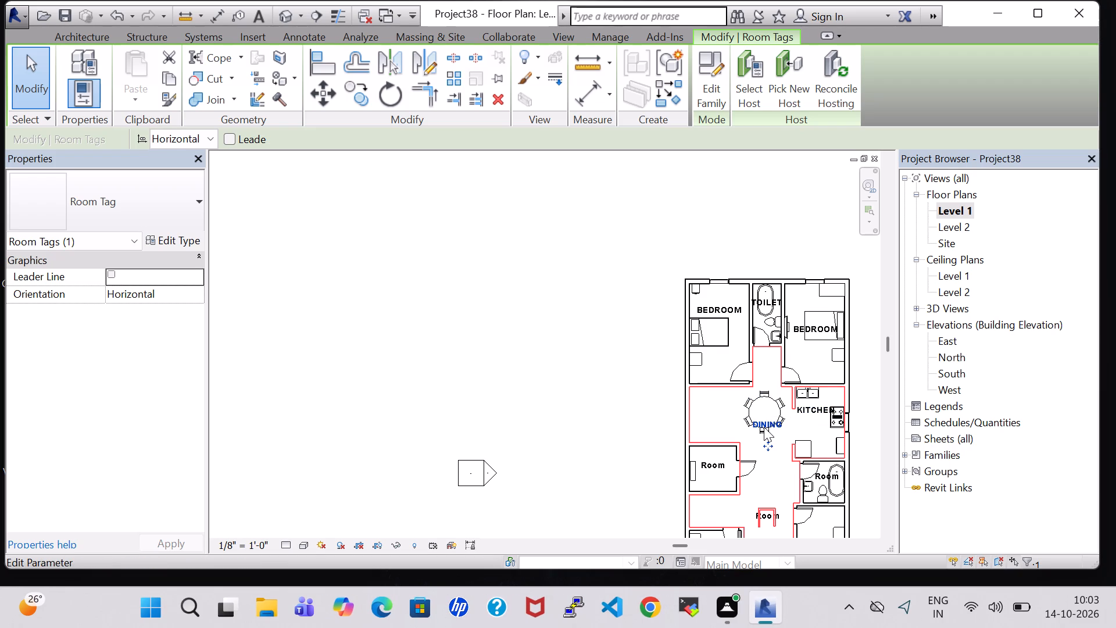
Rename the small west room with the shelving as STORE.
double_click(717, 466)
key(BackSpace)
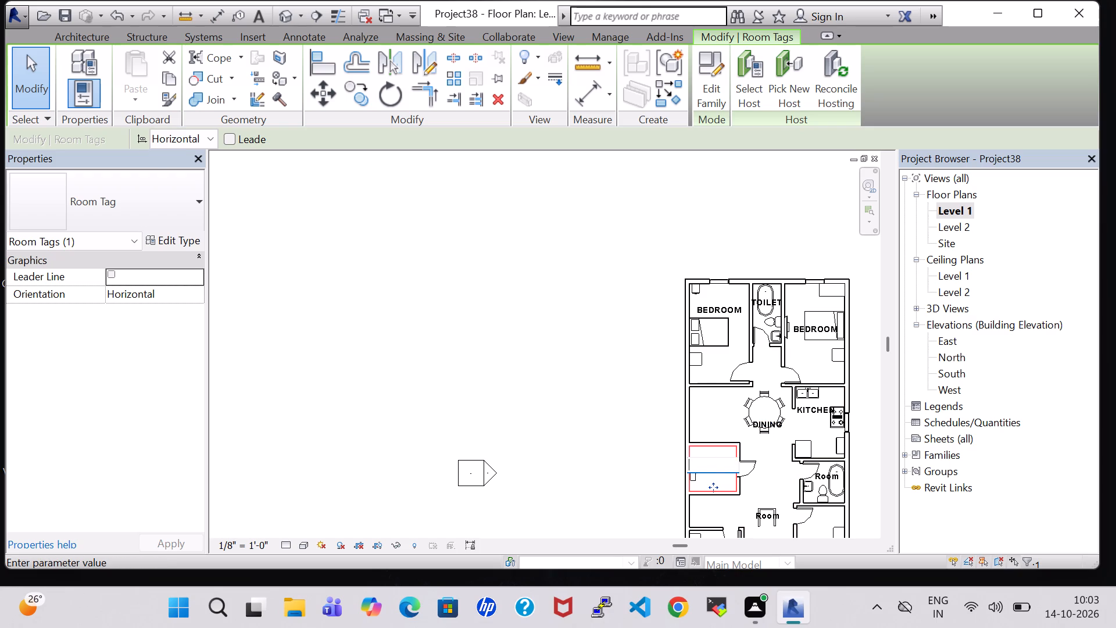
text(STORE)
key(Return)
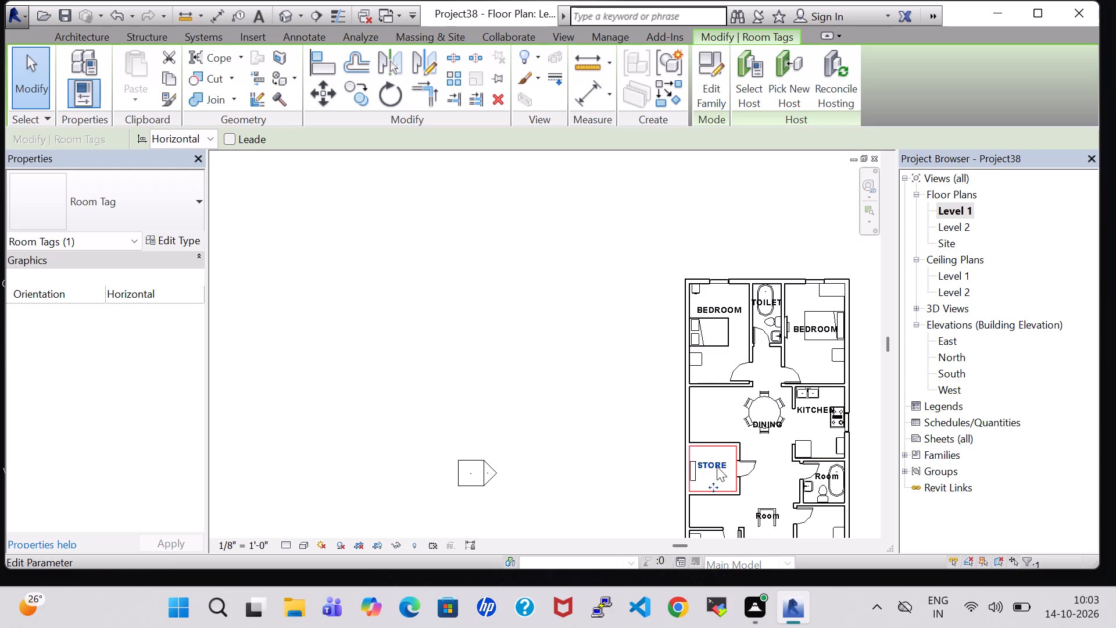
Rename the east bathroom's room as TOILET.
click(829, 477)
click(829, 477)
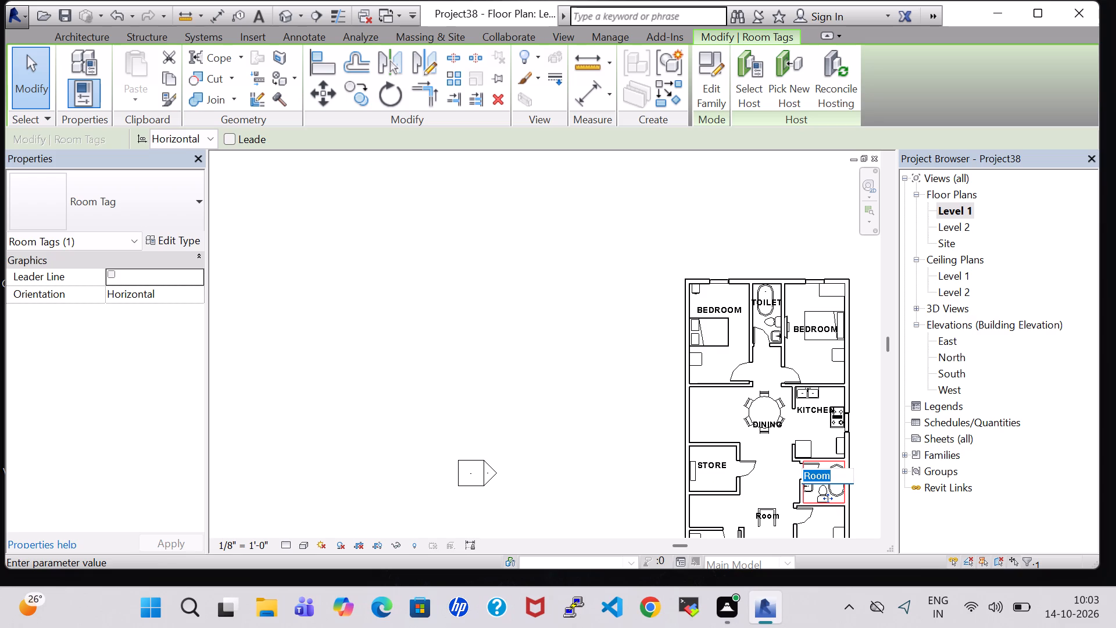
key(BackSpace)
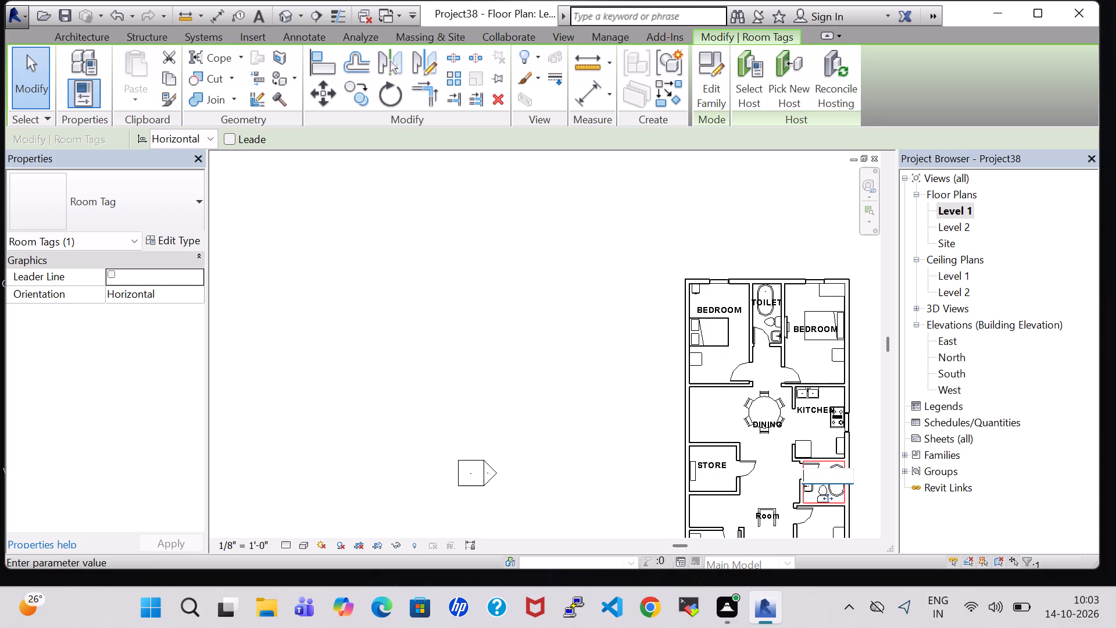
text(TOILET)
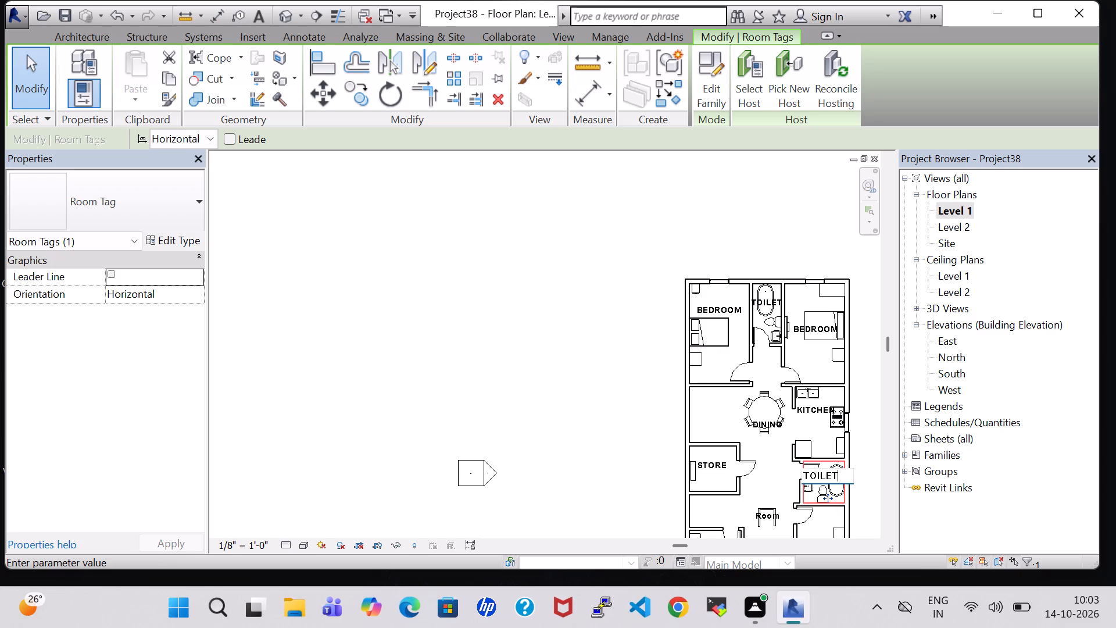
key(Return)
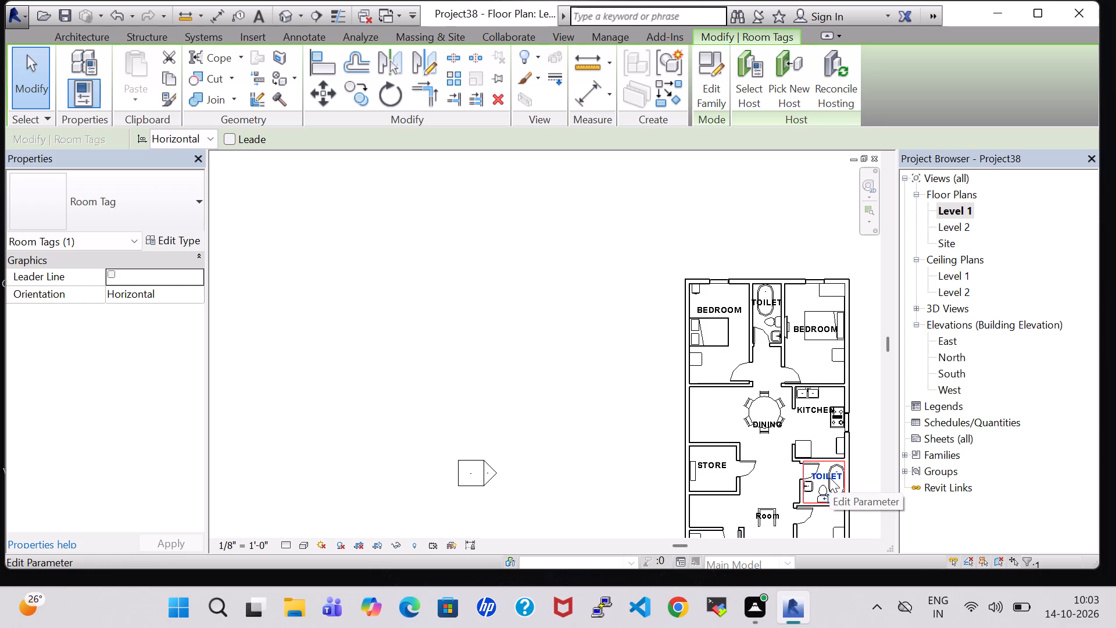
Rename the southwest bedroom's room, beside the deck, as BEDROOM.
middle_drag(774, 478, 818, 246)
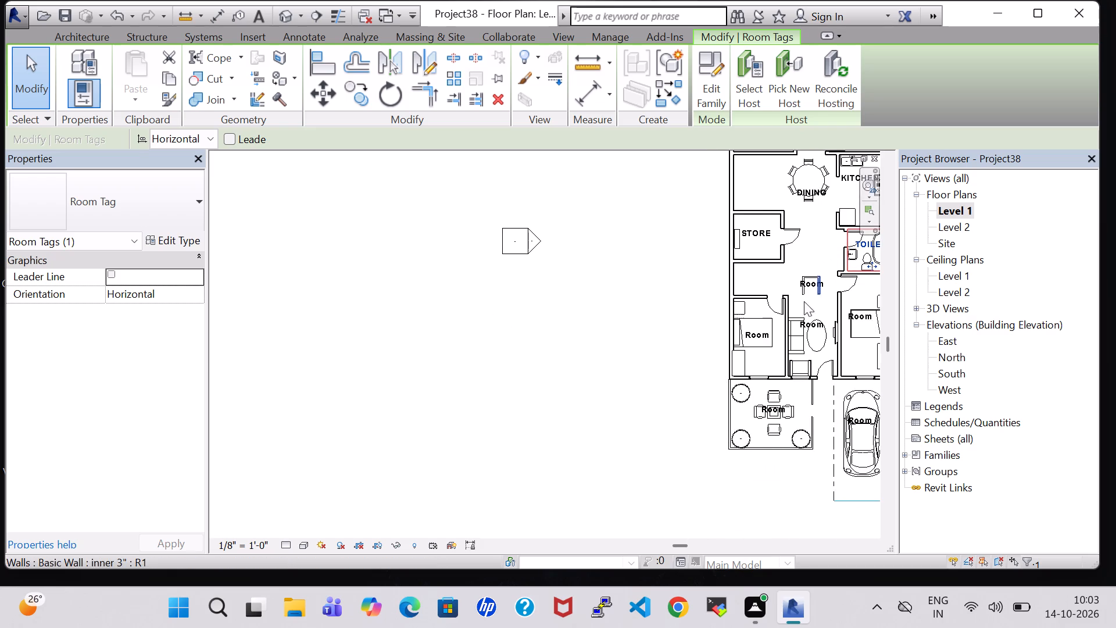
click(767, 331)
click(767, 331)
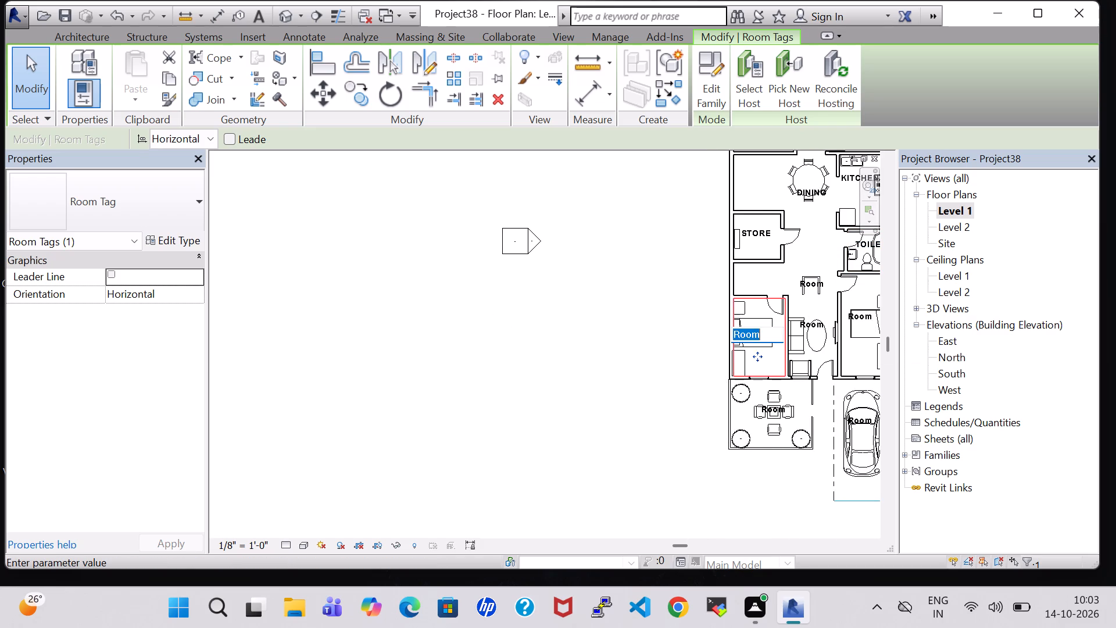
key(BackSpace)
text(BEDROOM)
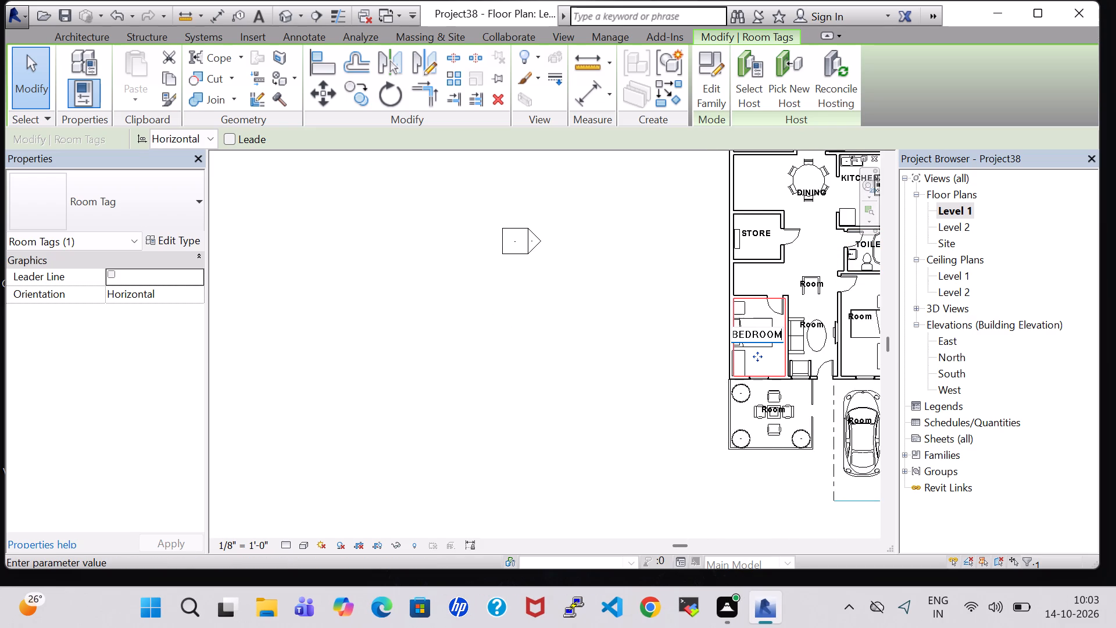
key(Return)
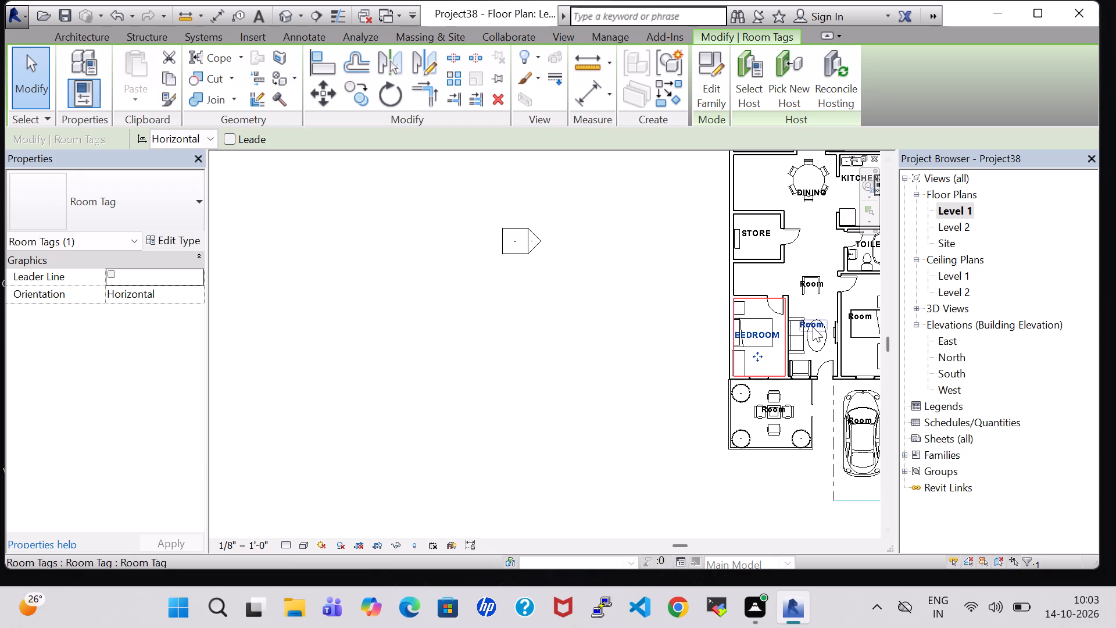
Rename the room at the sofa and oval table as LIVING.
click(811, 327)
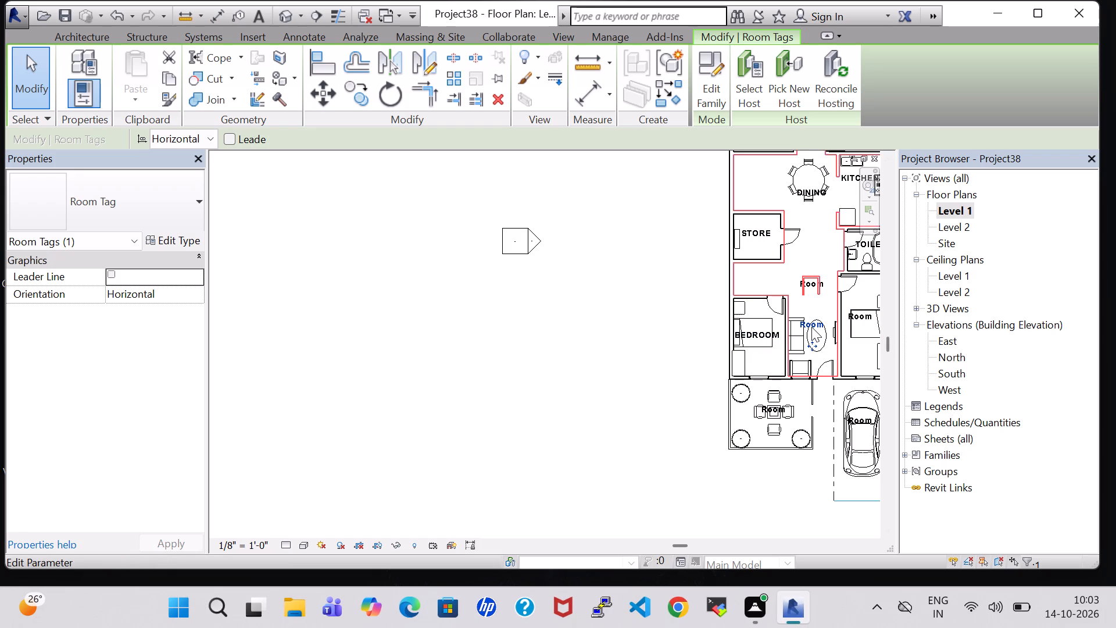
click(812, 323)
key(BackSpace)
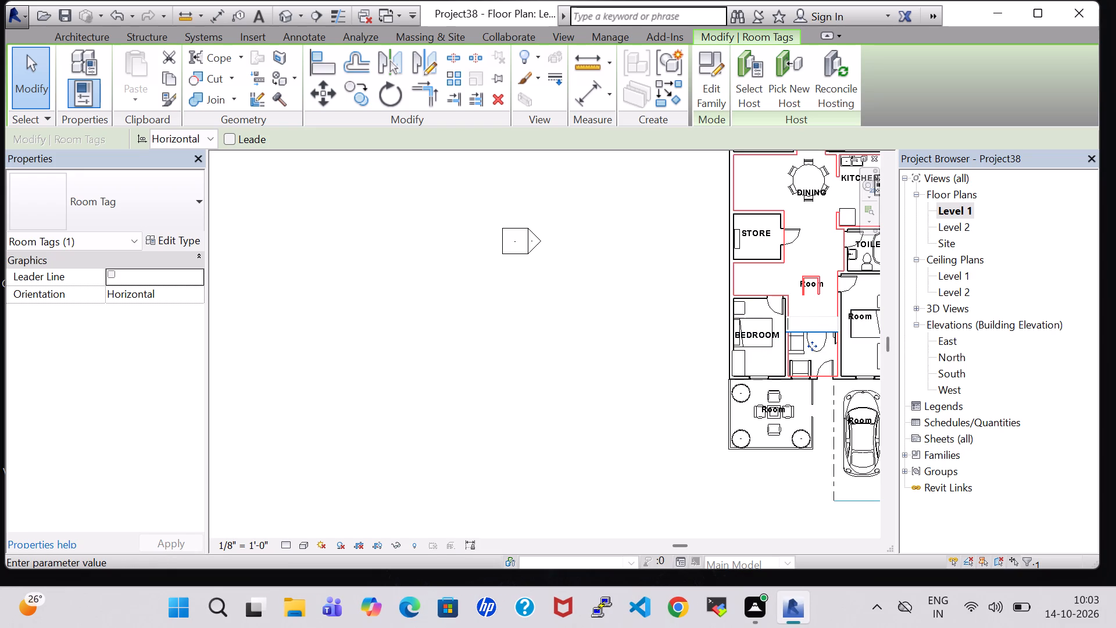
text(LIVING)
key(Return)
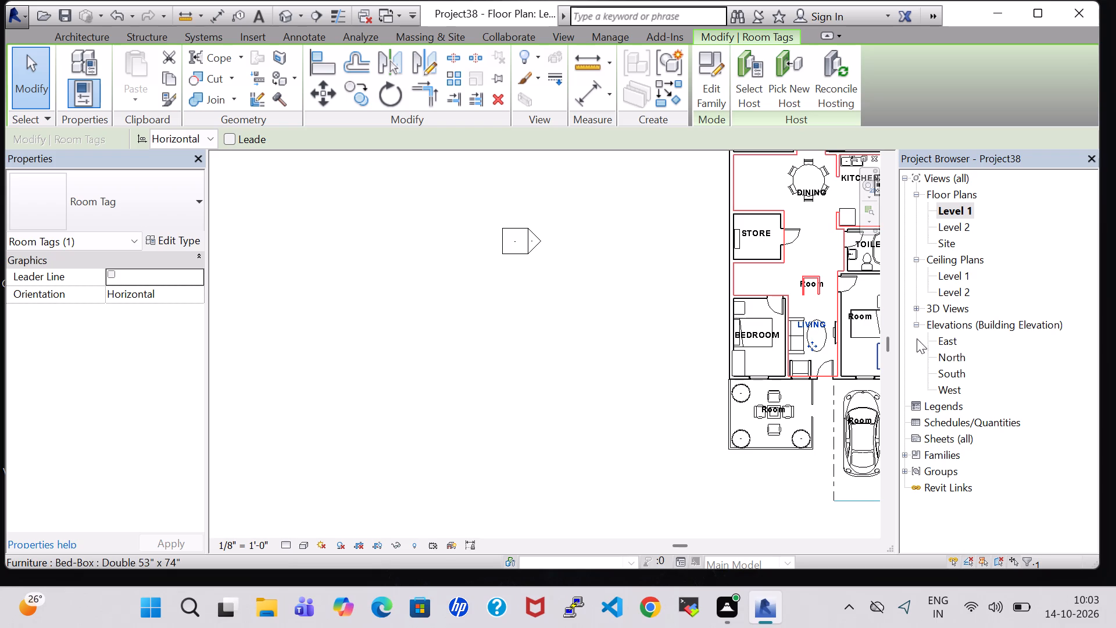
Rename the southeast bedroom's room as BEDROOM and nudge its tag slightly east.
double_click(859, 315)
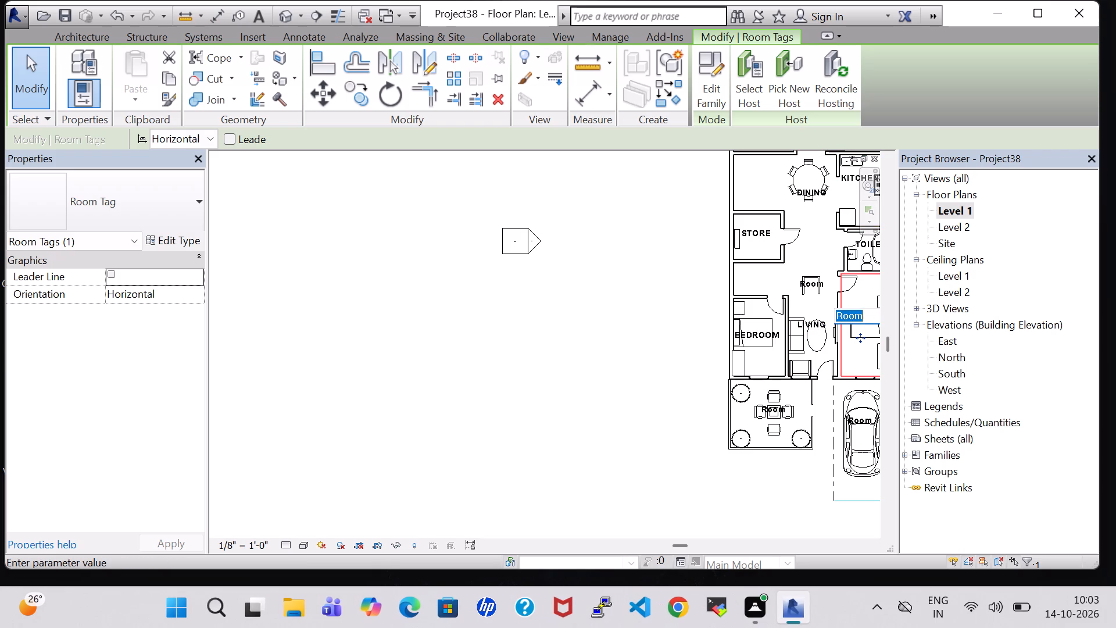
key(BackSpace)
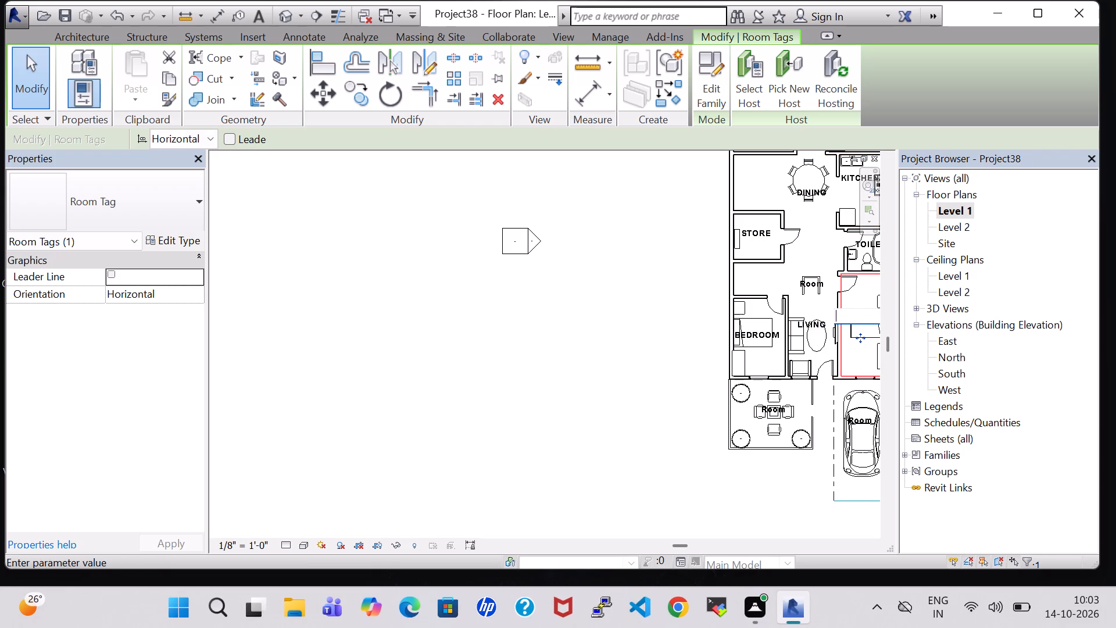
text(BEDROOM)
key(Return)
scroll(859, 315, down, 2)
middle_drag(859, 315, 767, 315)
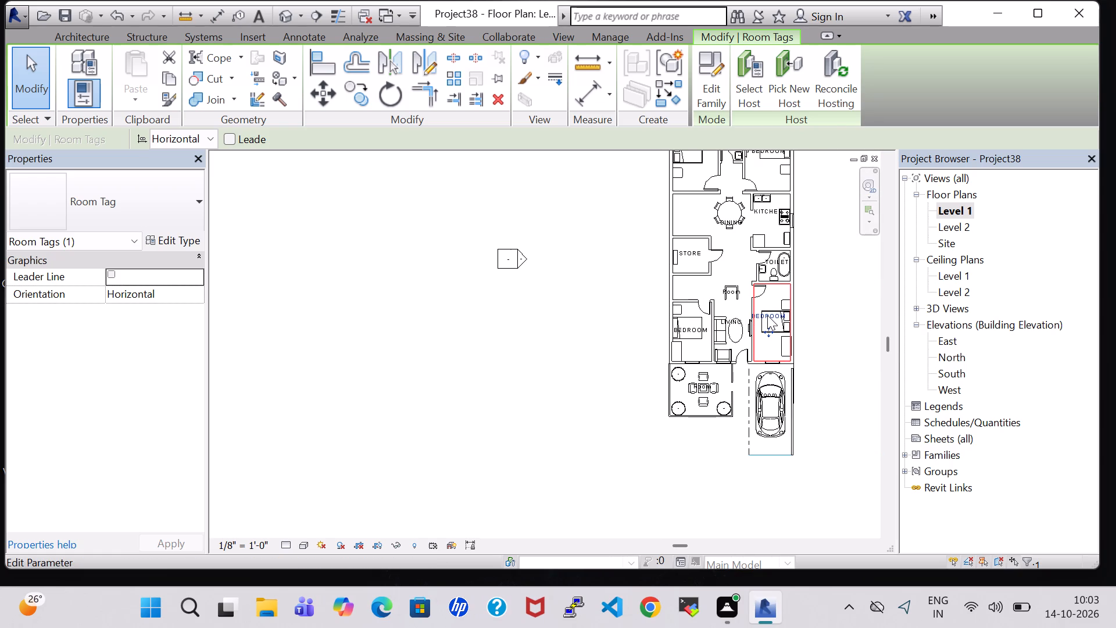
key(Right)
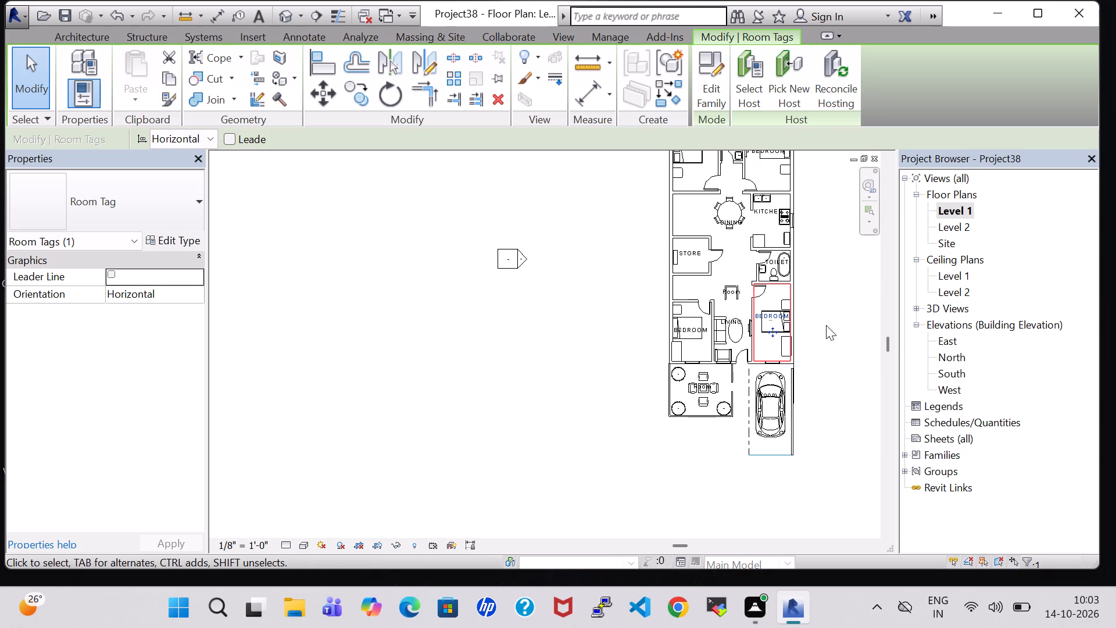
Rename the room on the front deck as VERANDAH.
click(701, 385)
click(701, 385)
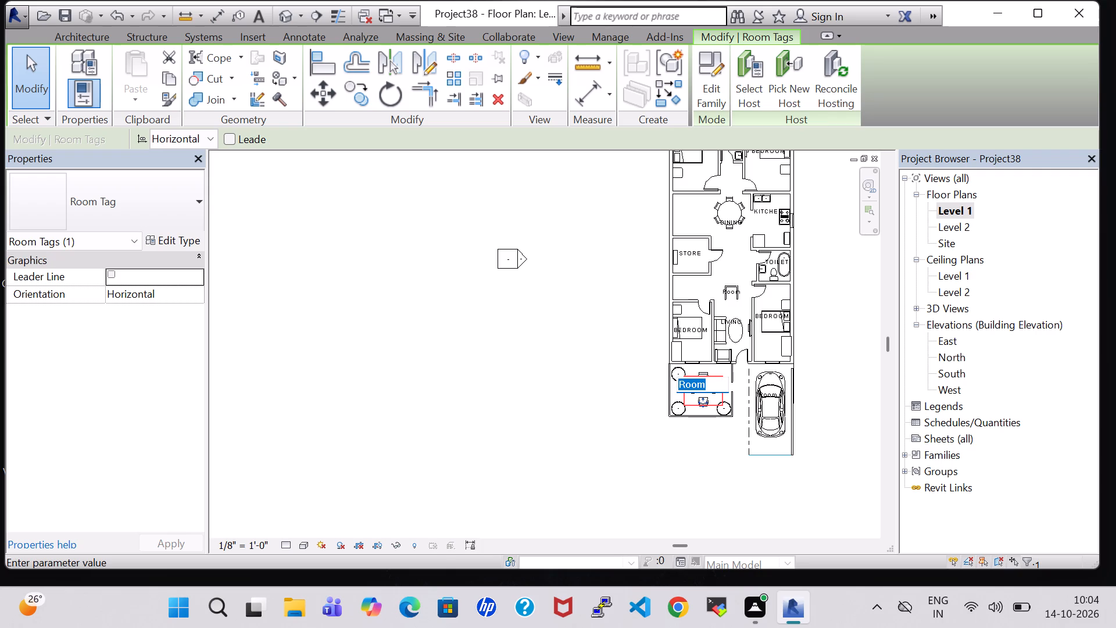
key(BackSpace)
text(VE)
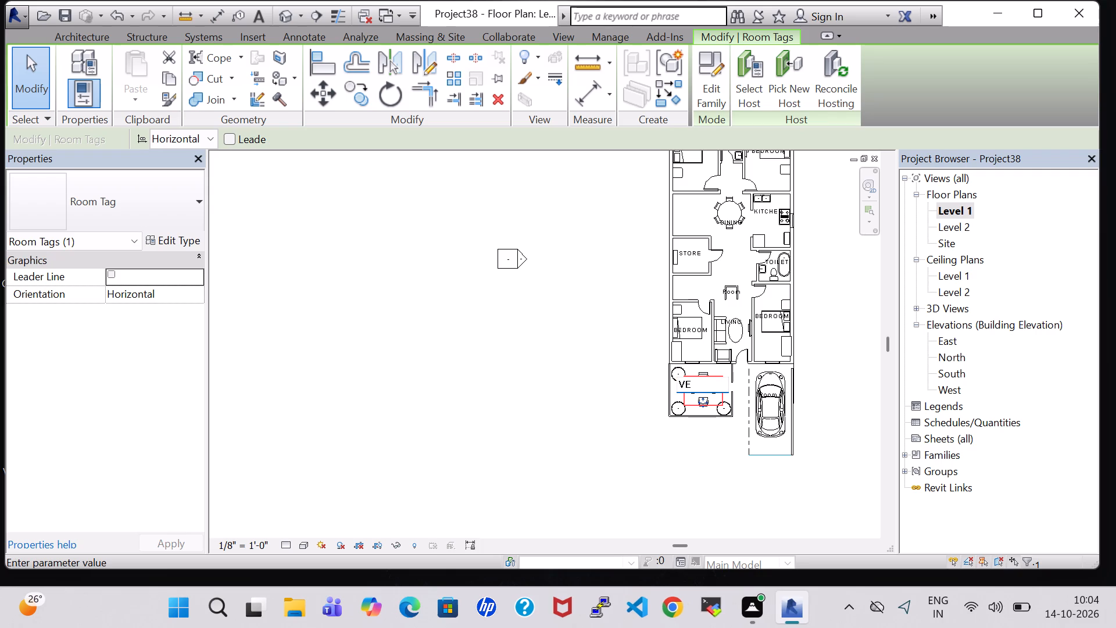
key(r)
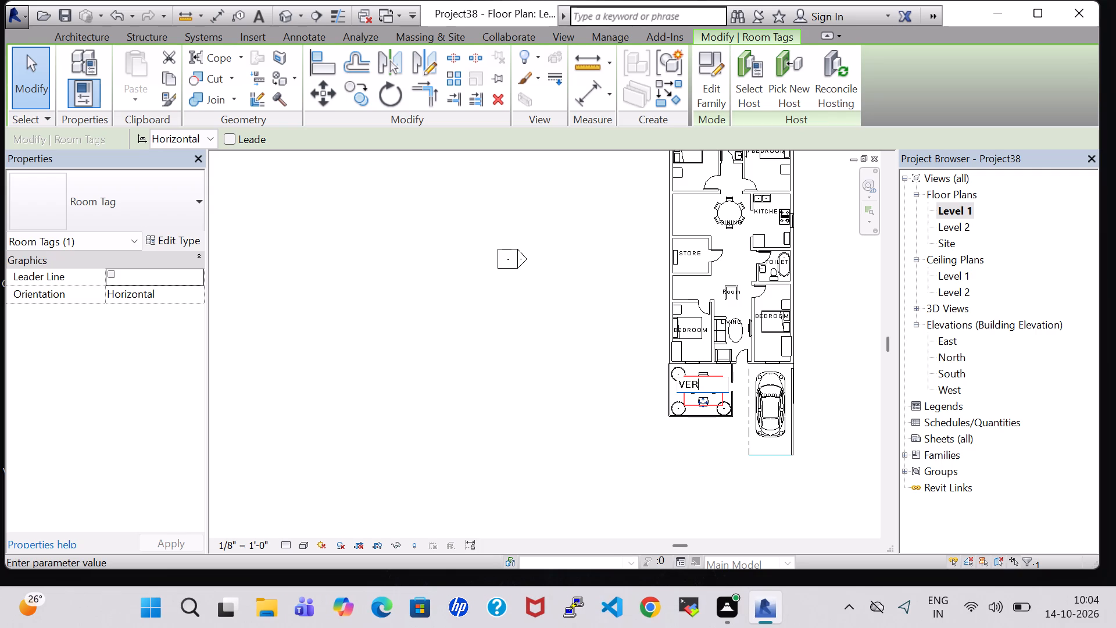
key(a)
key(n)
text(DAH)
key(Return)
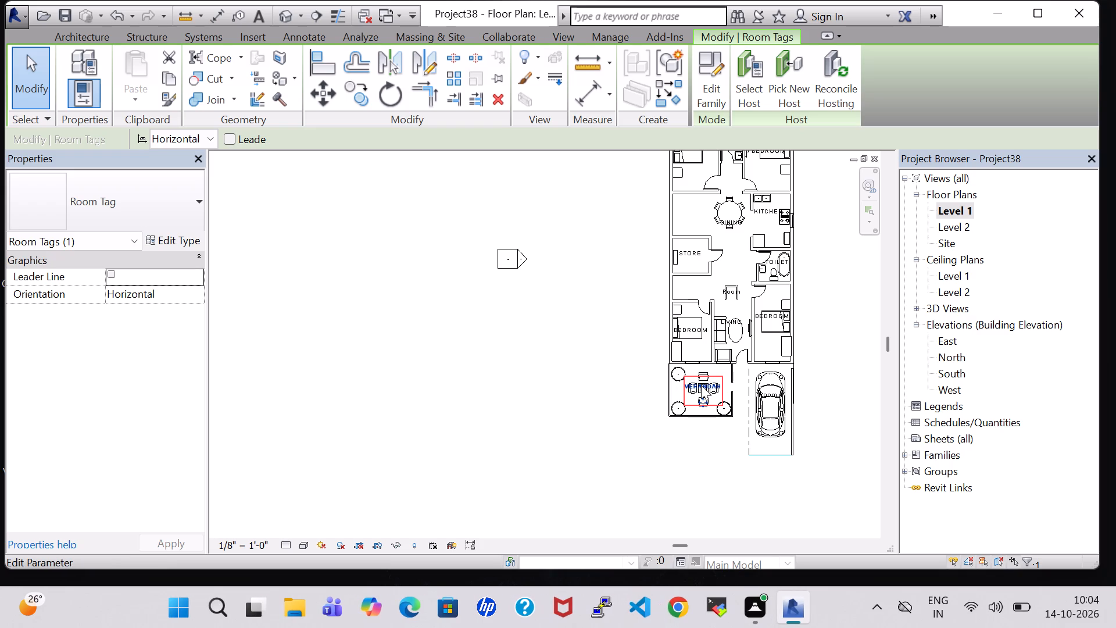
Rename the room at the parked car as PARKING.
click(762, 392)
click(762, 392)
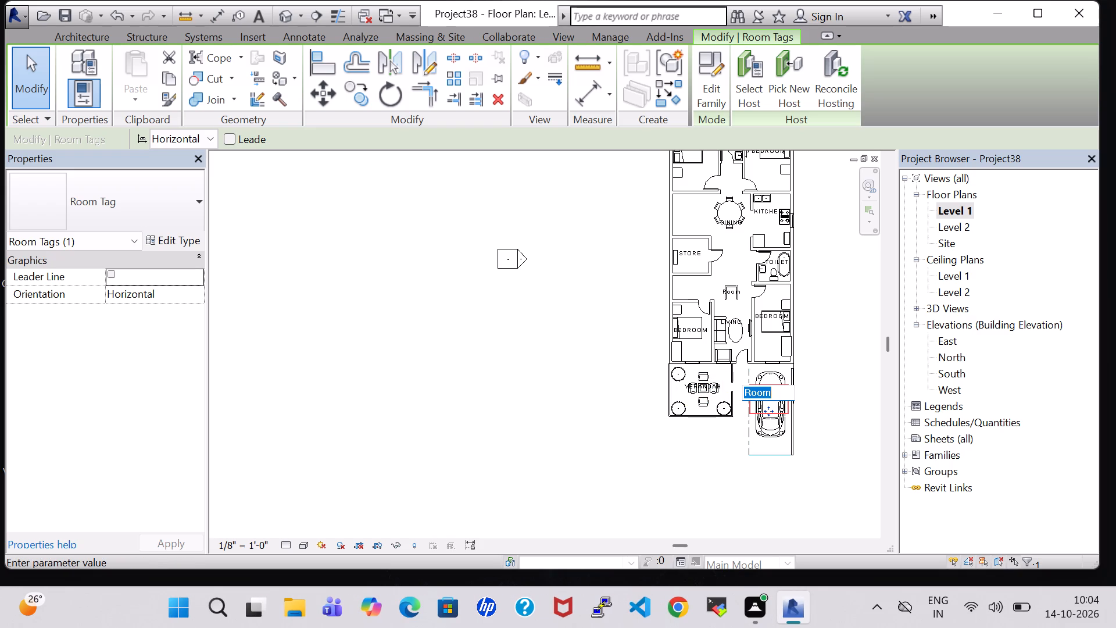
key(BackSpace)
text(PARKING)
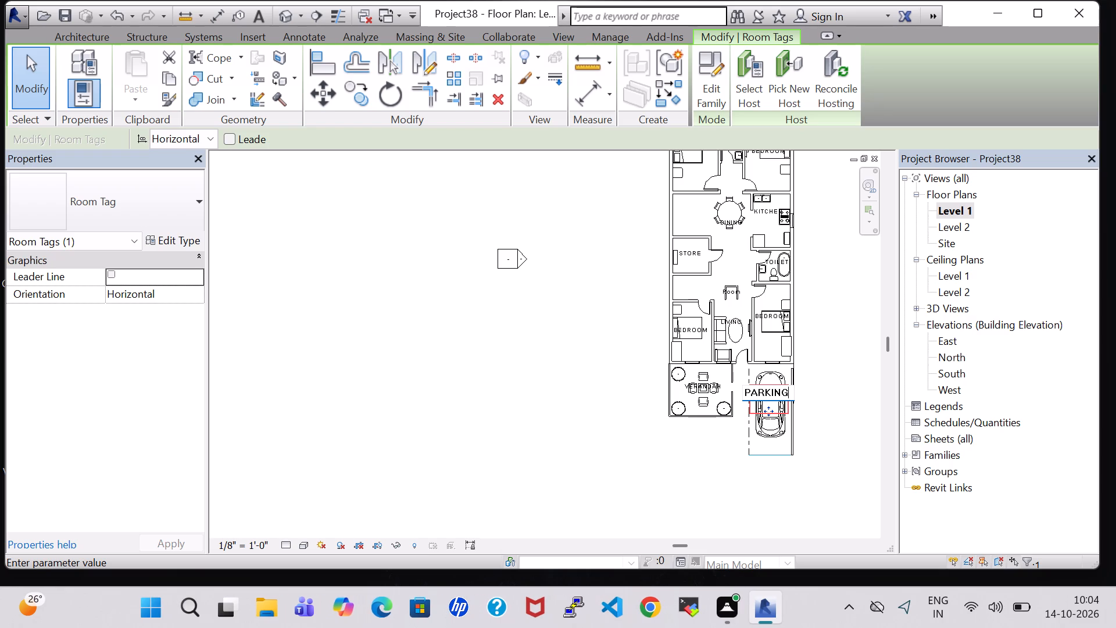
key(Return)
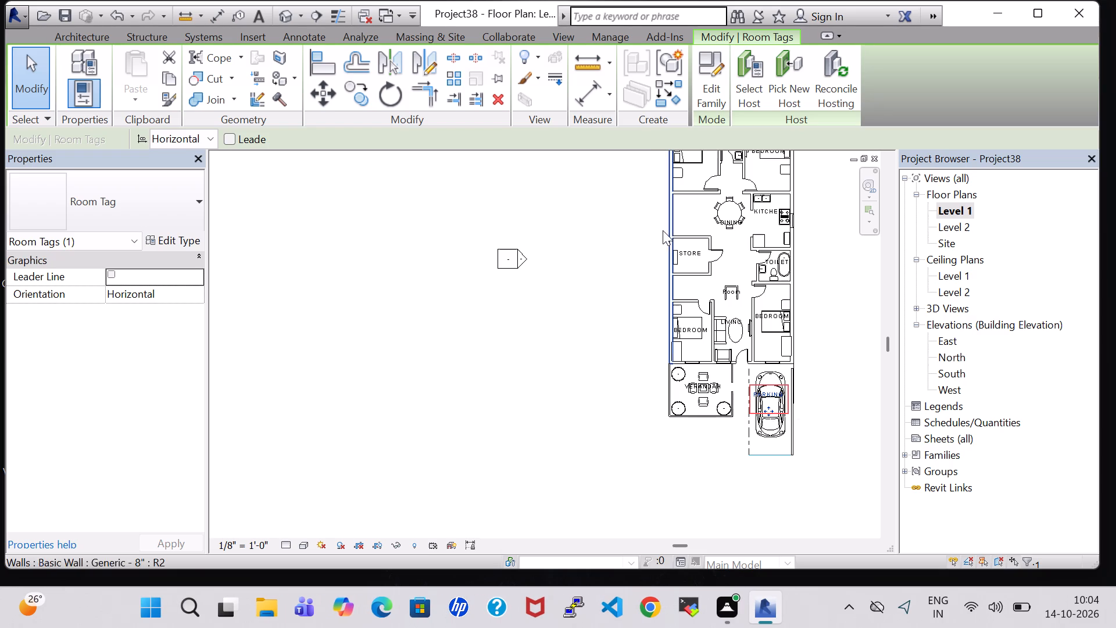
Rename the room at the small three-sided wall niche north of the living area as TEMPLE.
scroll(731, 293, up, 4)
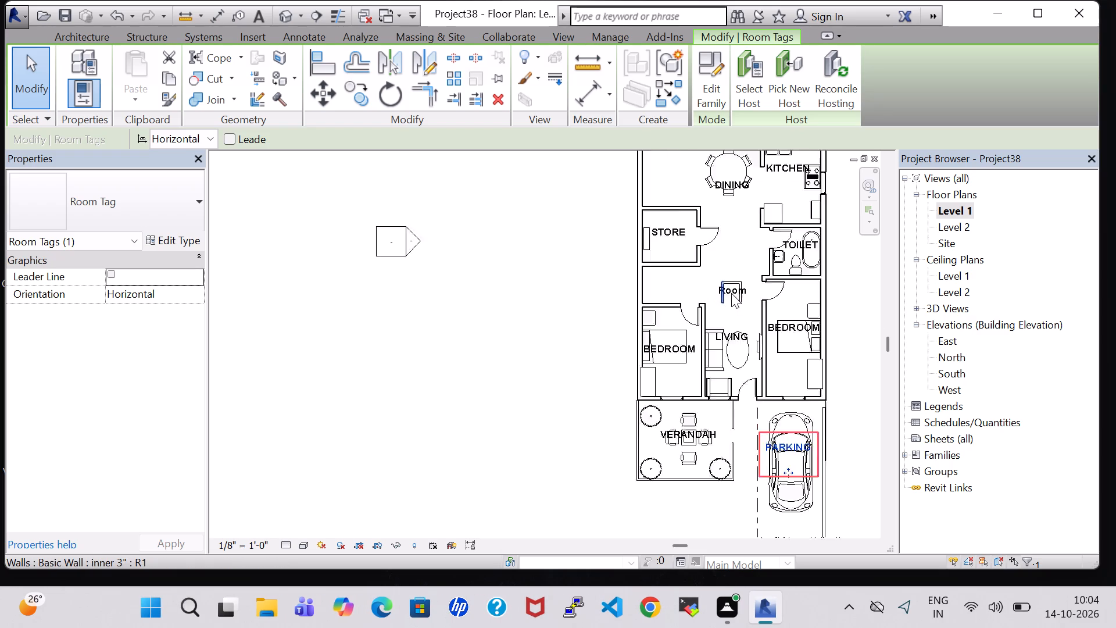
scroll(731, 293, up, 4)
click(732, 290)
click(732, 290)
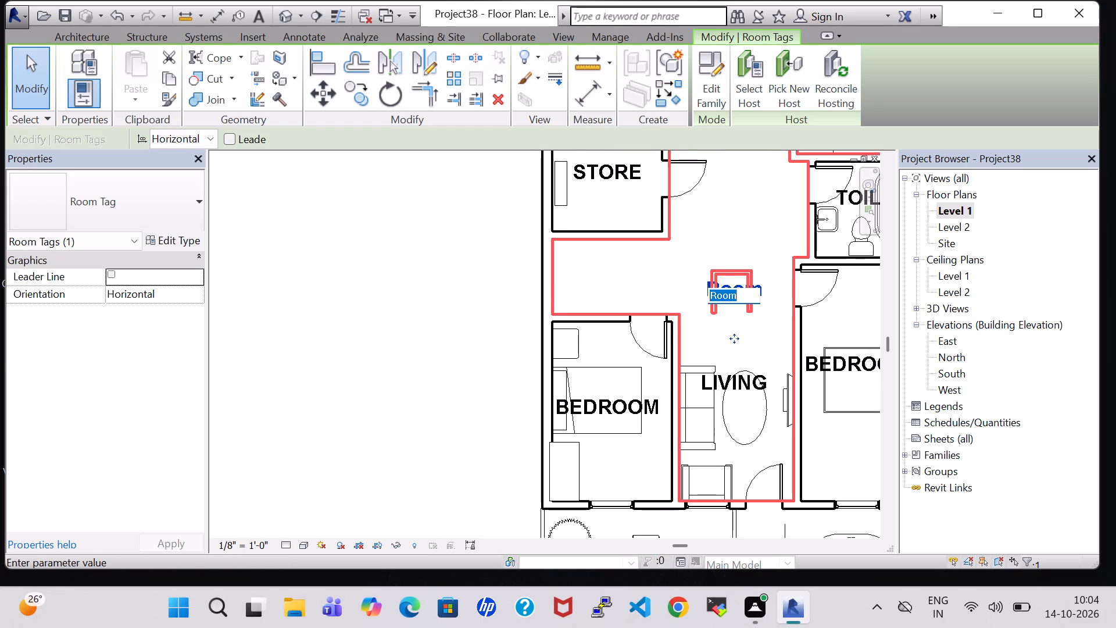
key(BackSpace)
text(TEMPLE)
key(Return)
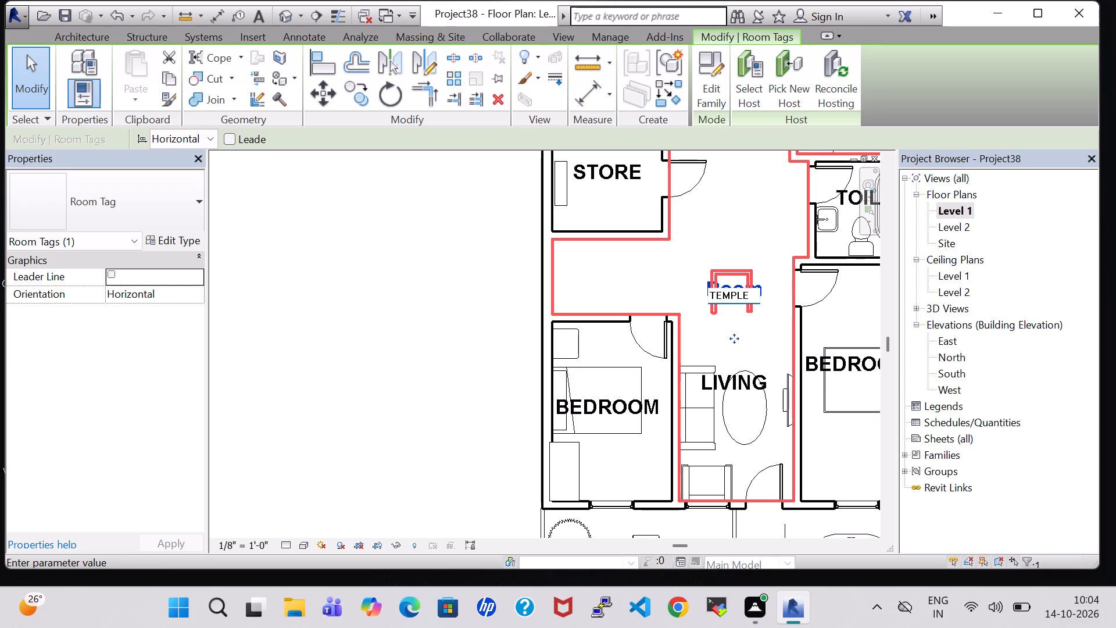
click(721, 226)
Examine the furnished house in the 3D view, from the front deck and parked car to the kitchen and rear bedrooms.
scroll(721, 226, down, 8)
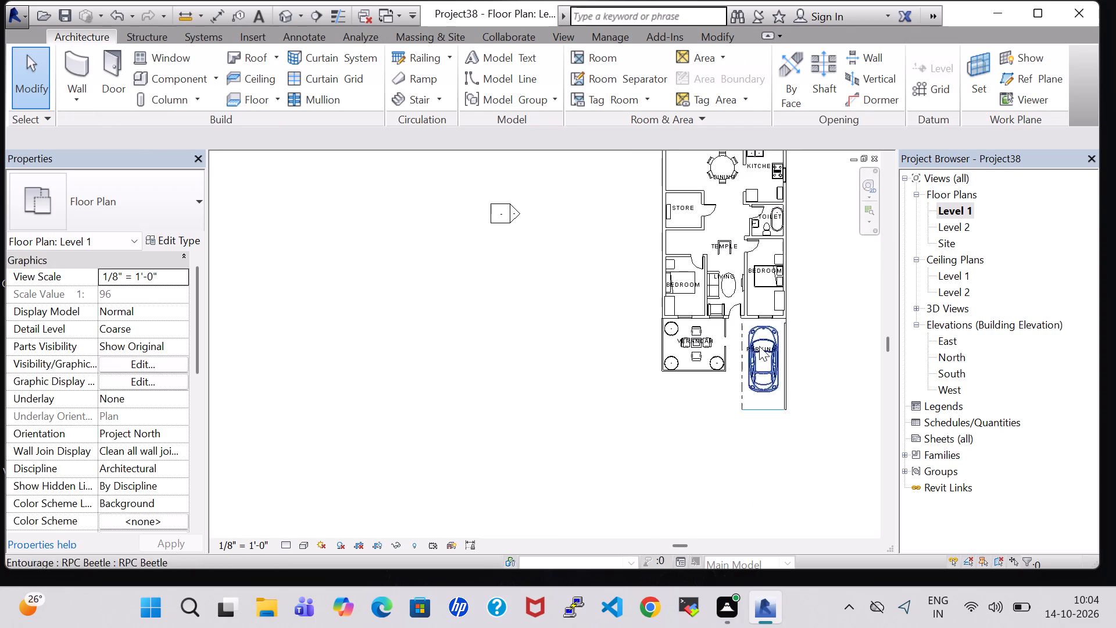
click(285, 15)
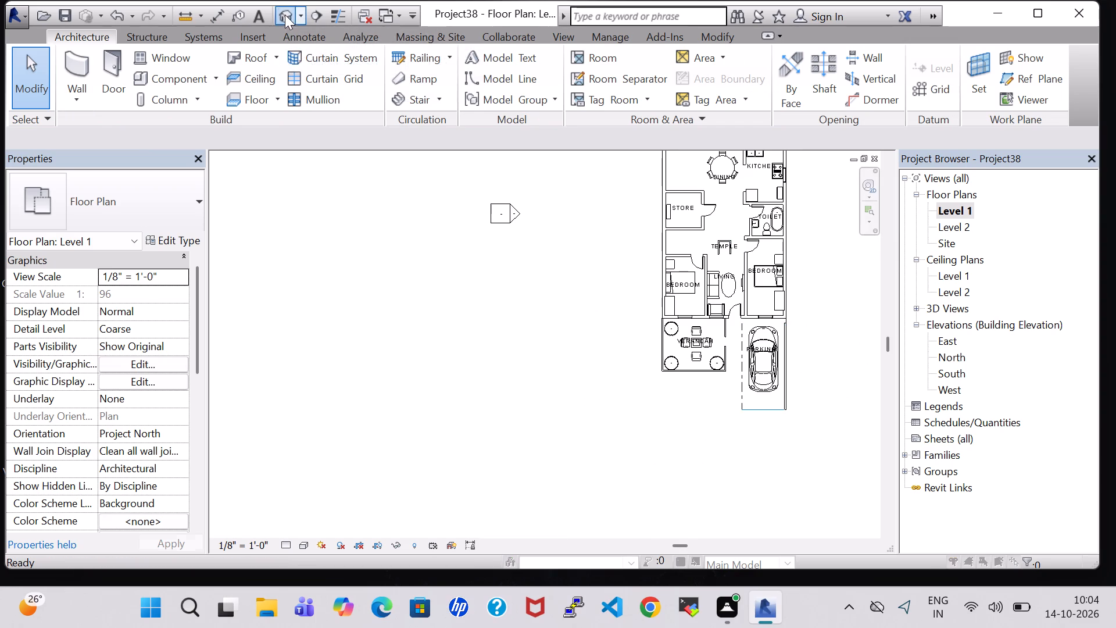
click(500, 249)
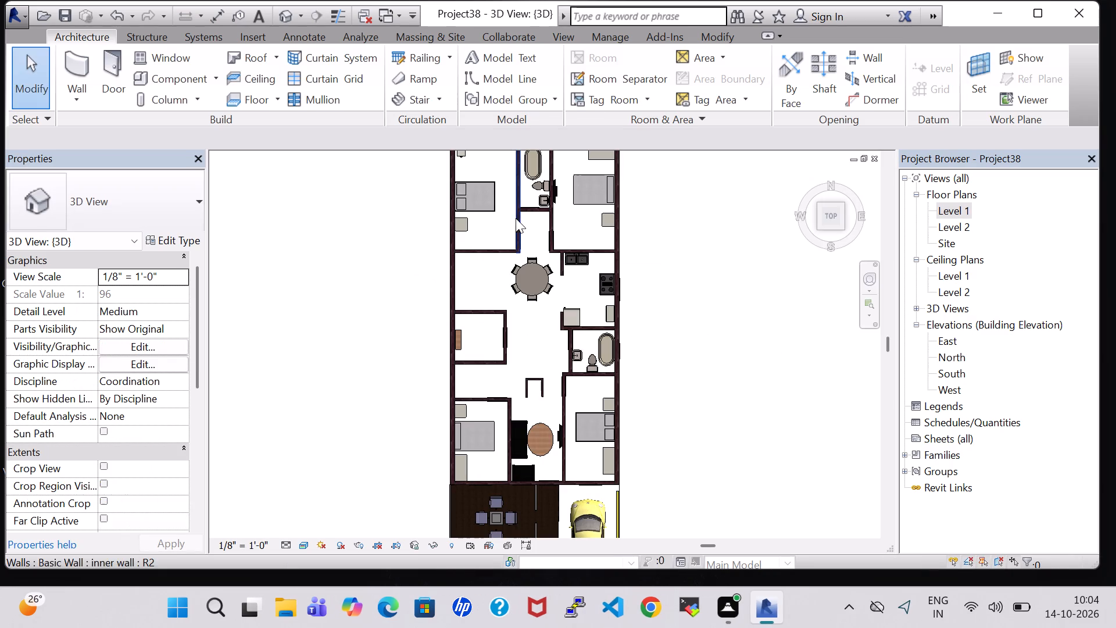
middle_drag(684, 444, 681, 342)
middle_drag(680, 494, 686, 324)
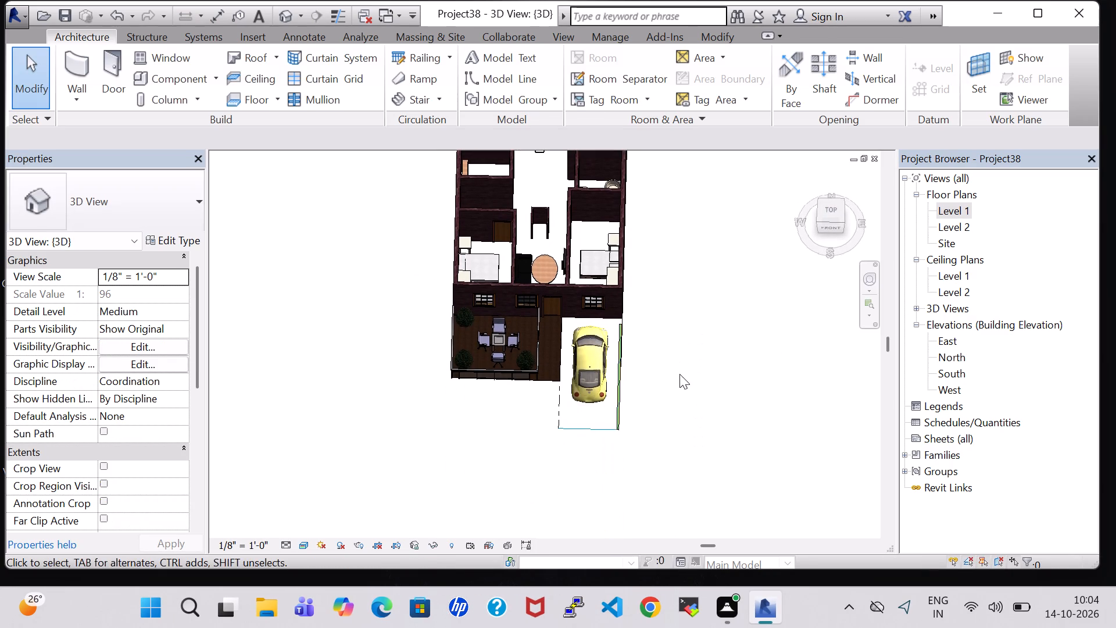
scroll(679, 376, up, 1)
middle_drag(679, 376, 682, 322)
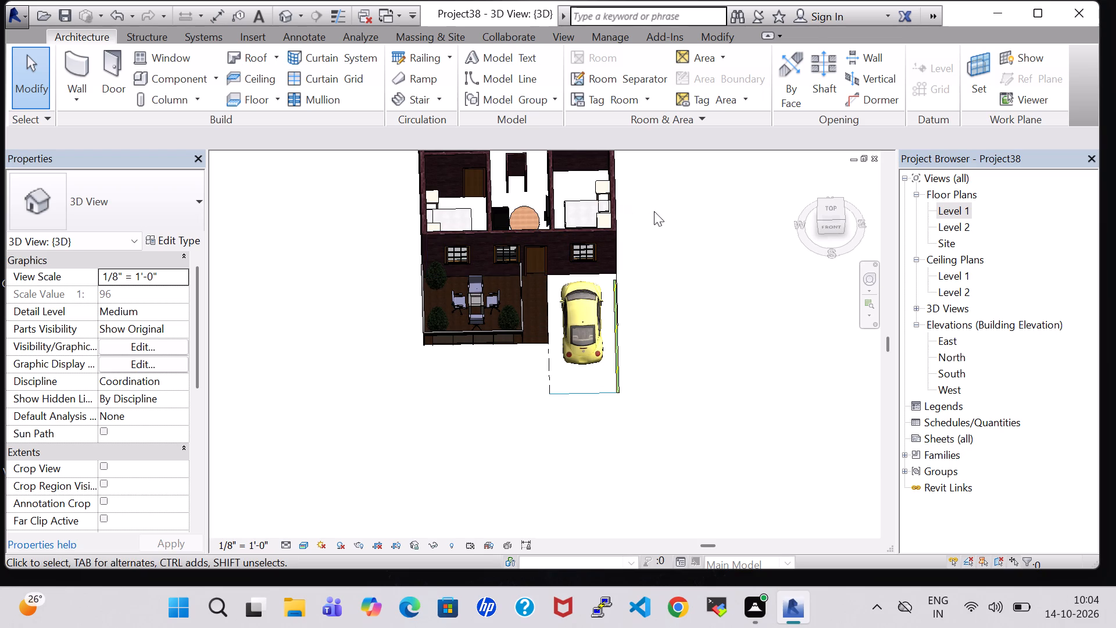
shift+middle_drag(655, 211, 664, 299)
shift+scroll(664, 299, up, 1)
middle_drag(721, 237, 716, 295)
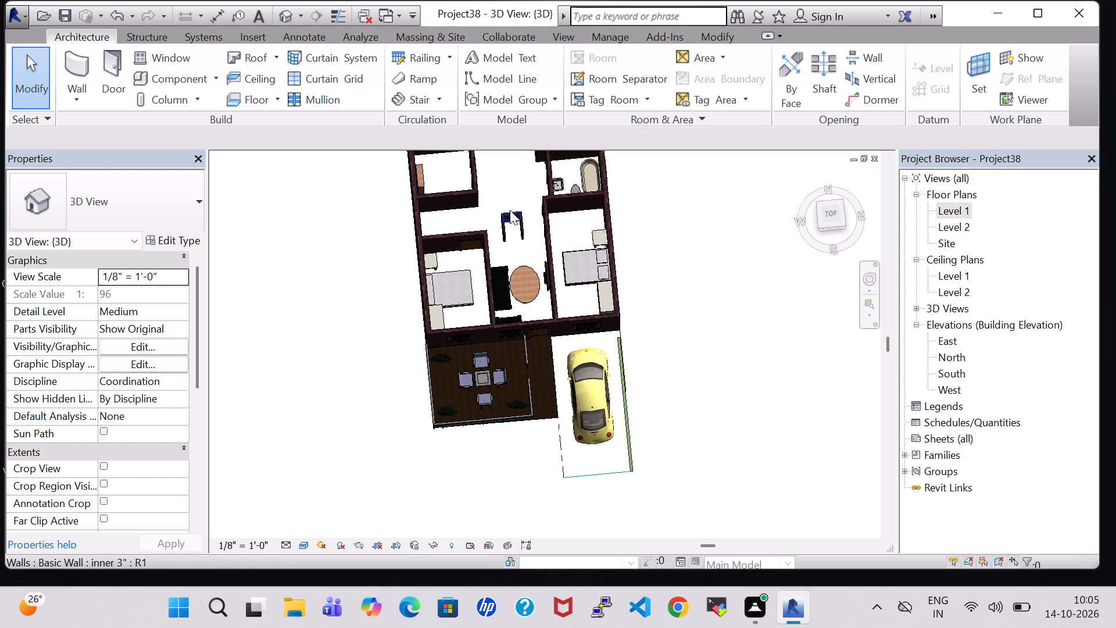
shift+middle_drag(679, 239, 656, 256)
shift+scroll(679, 239, up, 1)
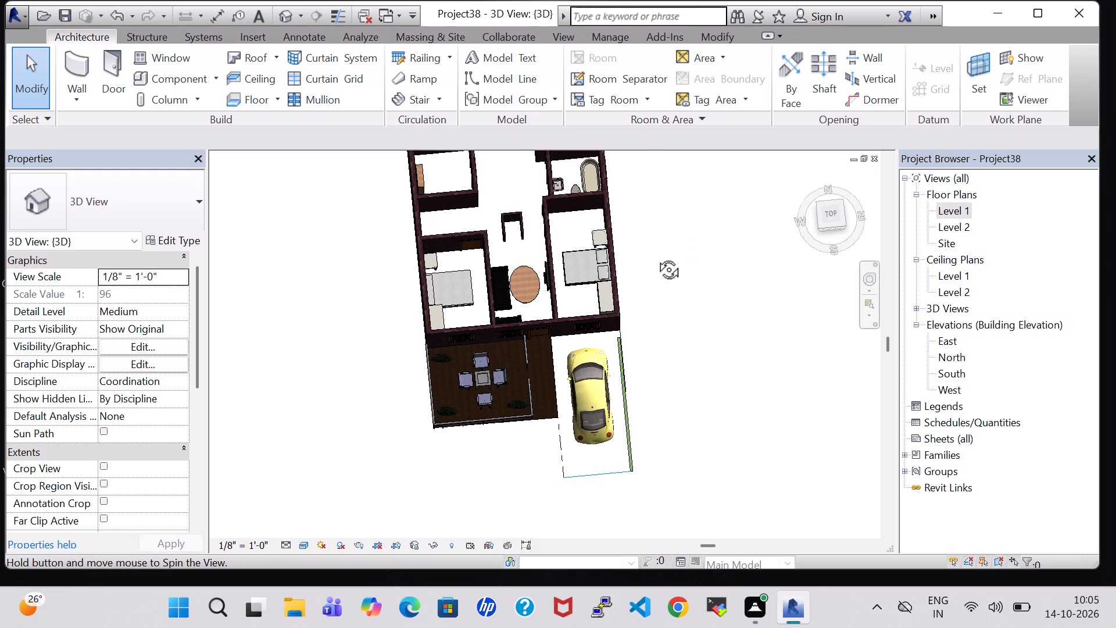
shift+middle_drag(656, 256, 604, 315)
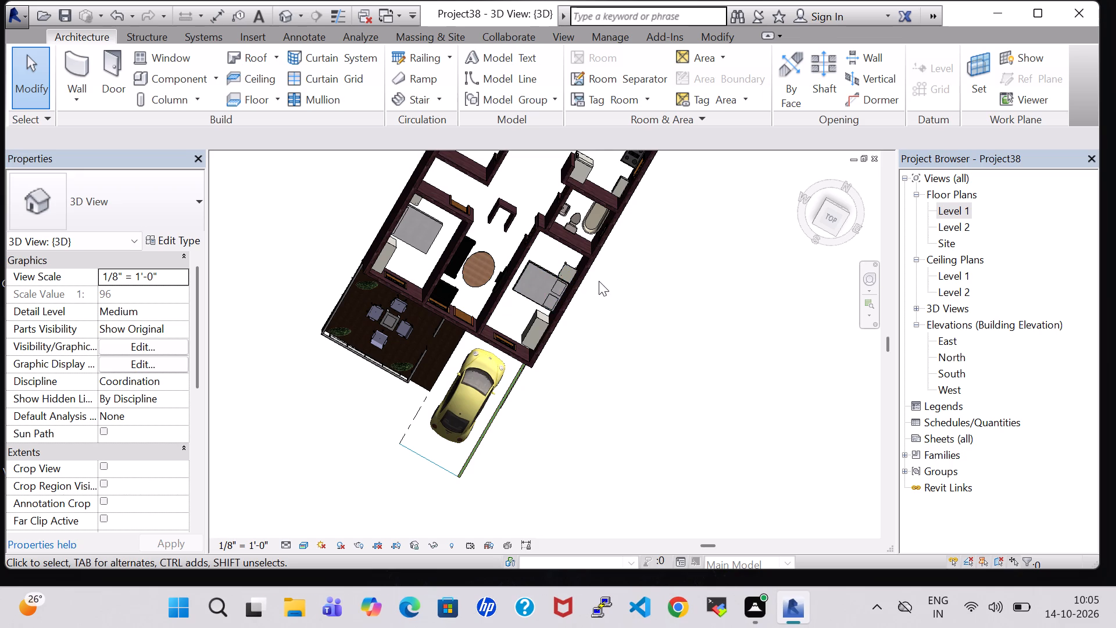
shift+middle_drag(613, 322, 646, 237)
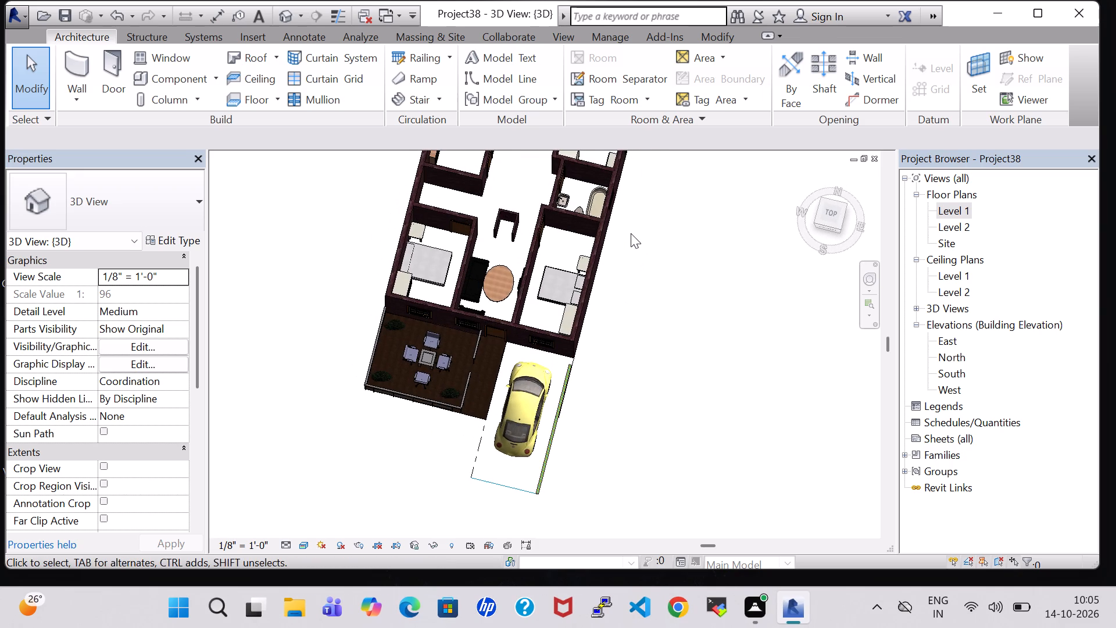
middle_drag(631, 233, 642, 319)
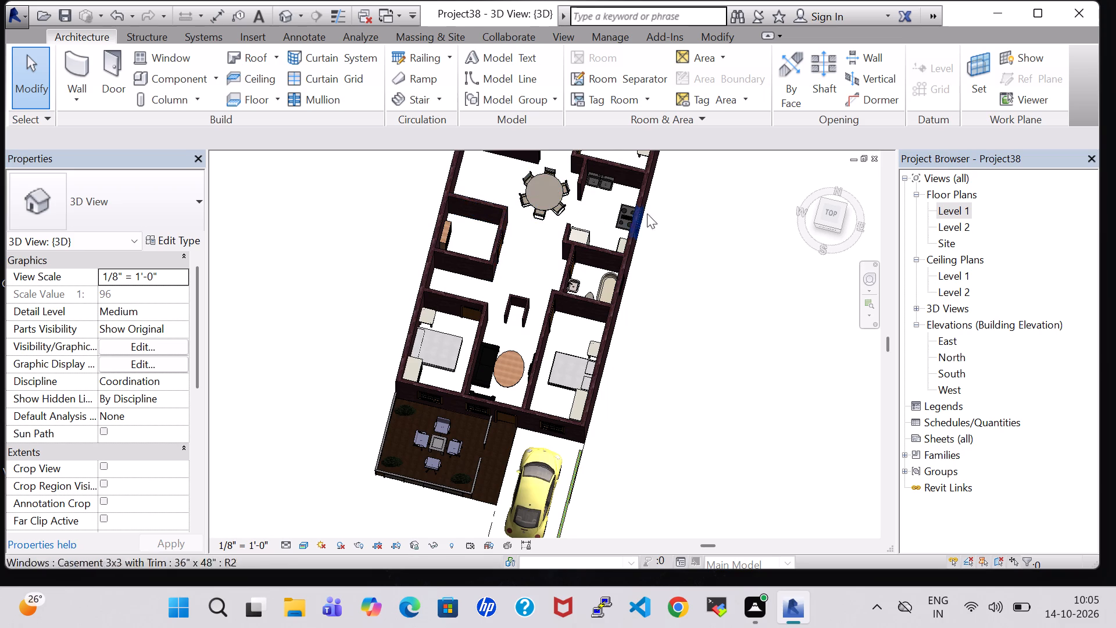
scroll(714, 215, up, 1)
middle_drag(714, 215, 709, 306)
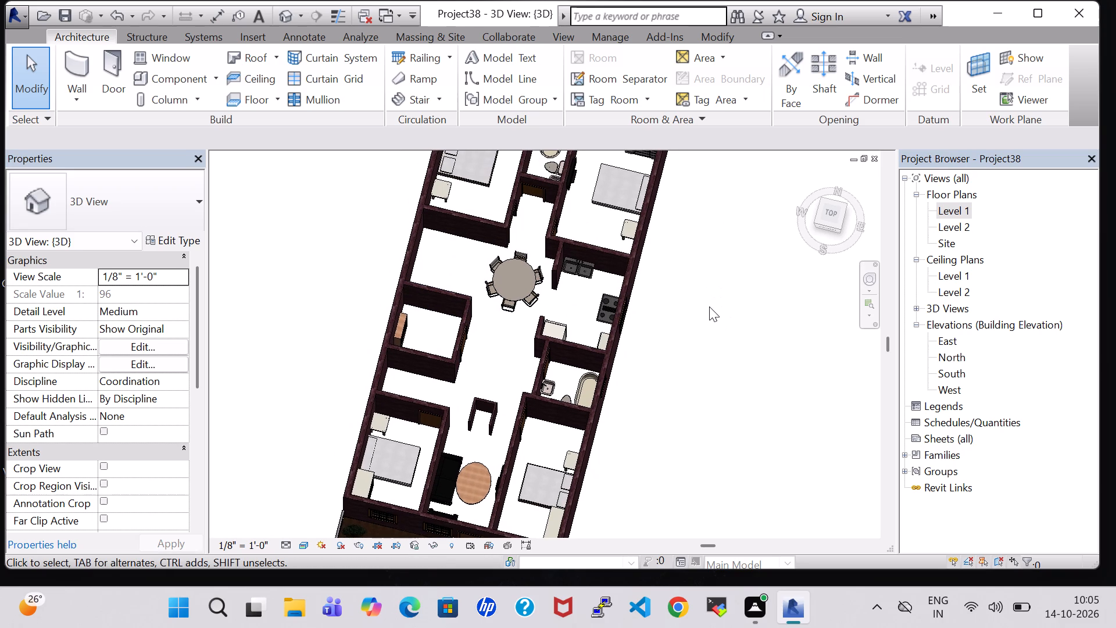
scroll(709, 306, up, 7)
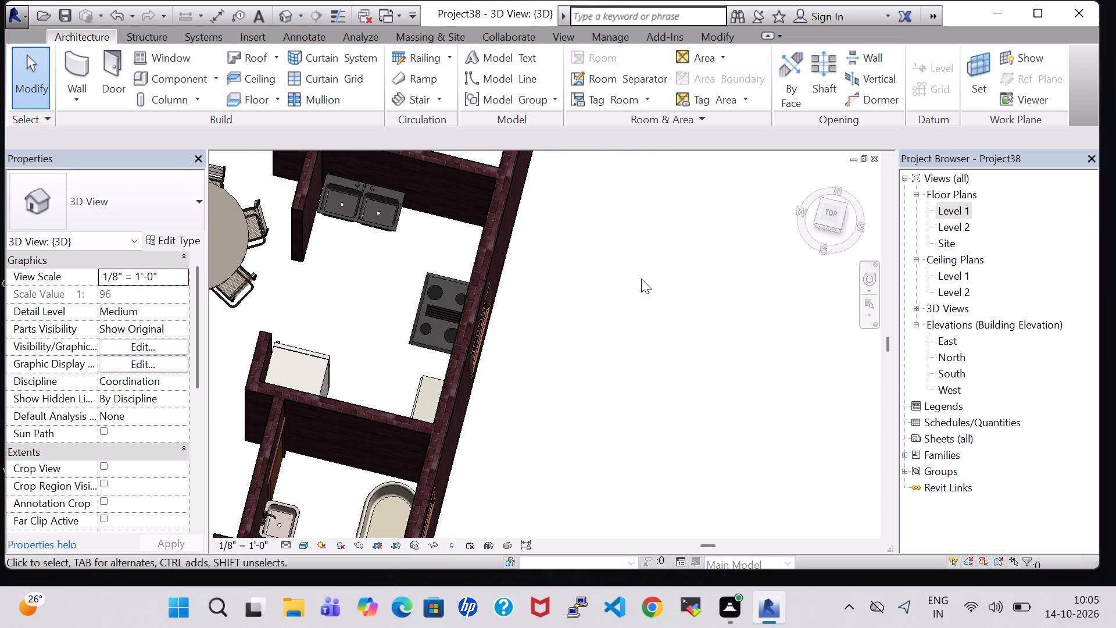
middle_drag(641, 279, 728, 320)
scroll(729, 318, down, 3)
middle_drag(729, 318, 731, 326)
scroll(673, 249, up, 1)
middle_drag(673, 249, 673, 432)
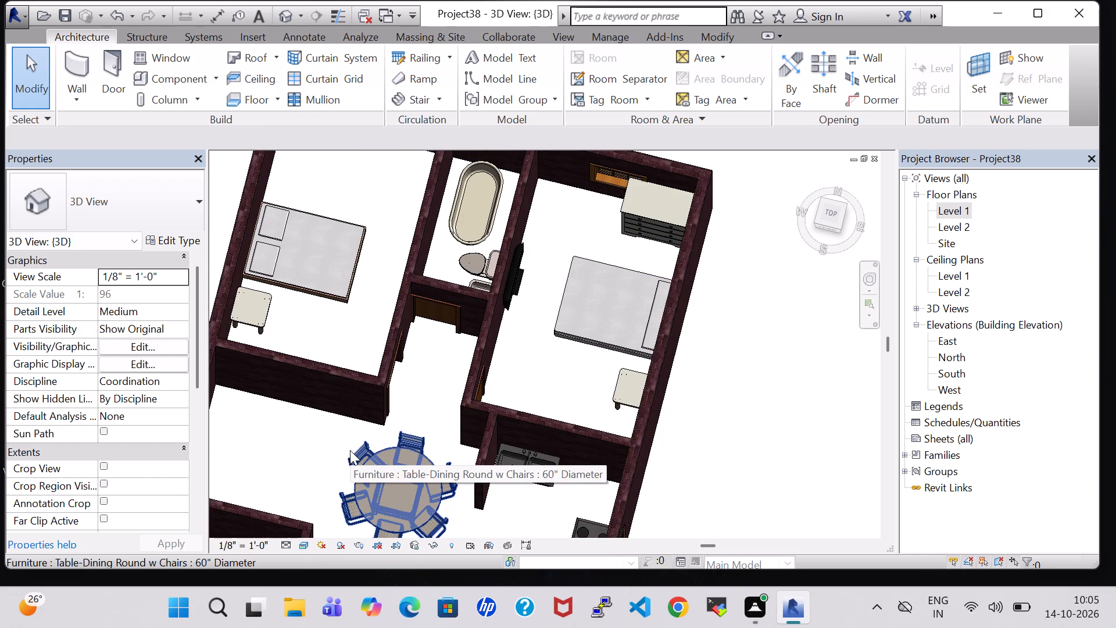
Examine the rear bedrooms, dining area and front facade of the house in 3D, and return to the Level 1 floor plan.
scroll(380, 184, down, 4)
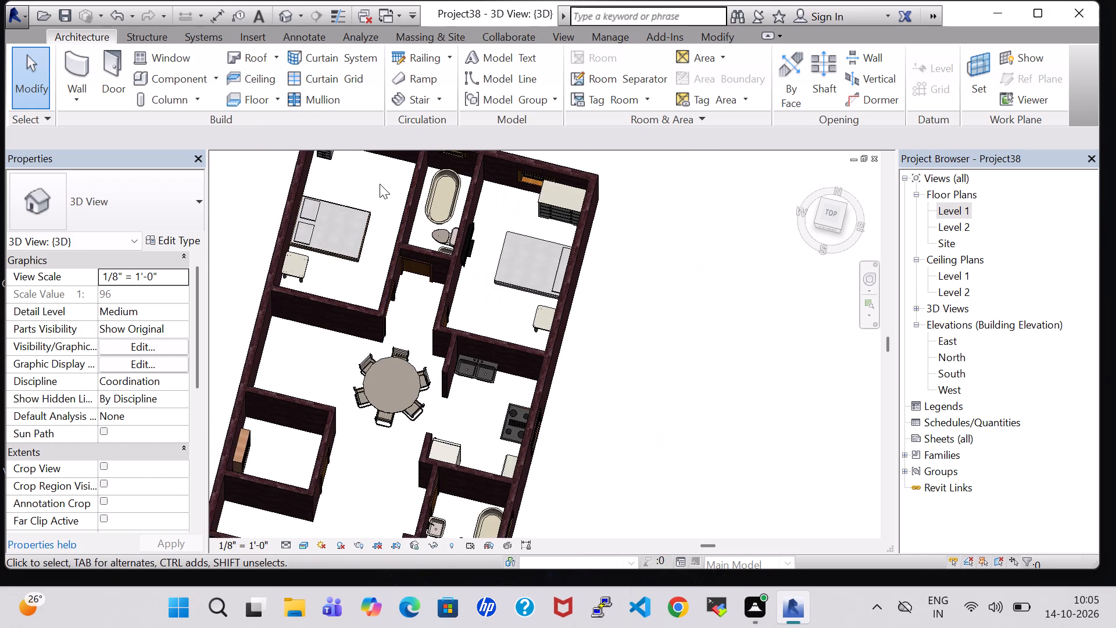
middle_drag(380, 184, 380, 249)
scroll(346, 287, up, 1)
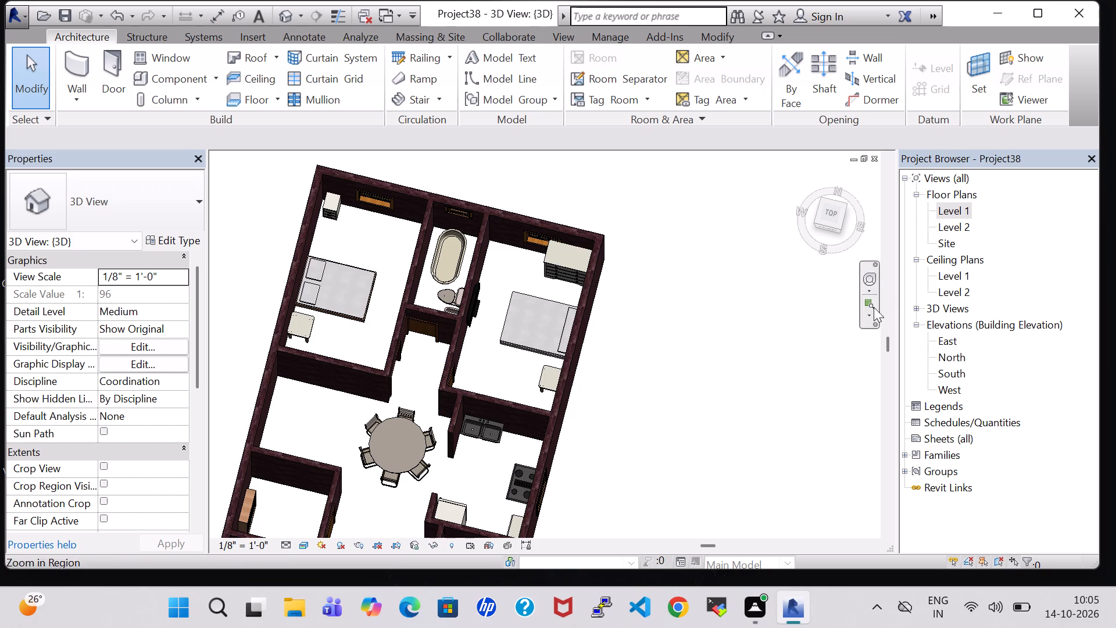
double_click(949, 210)
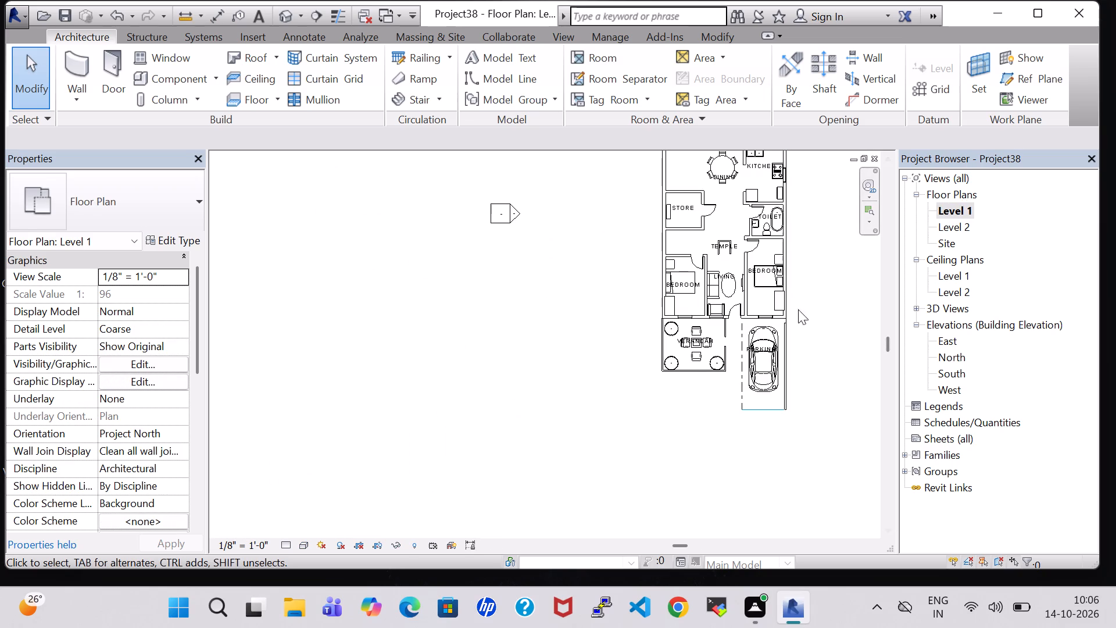
middle_drag(803, 290, 591, 363)
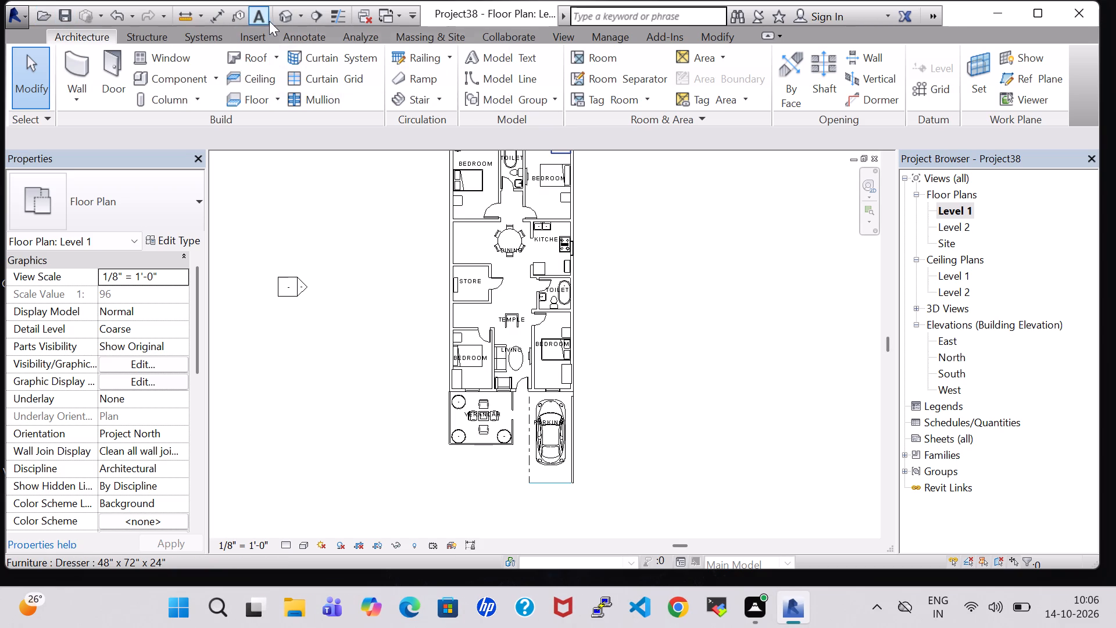
click(288, 12)
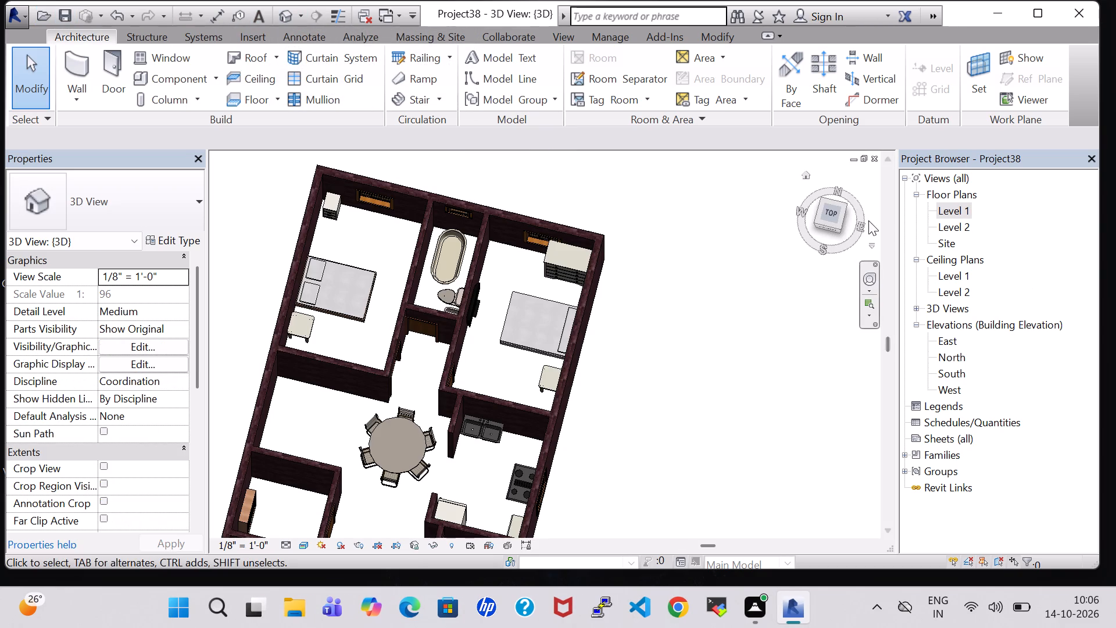
click(825, 229)
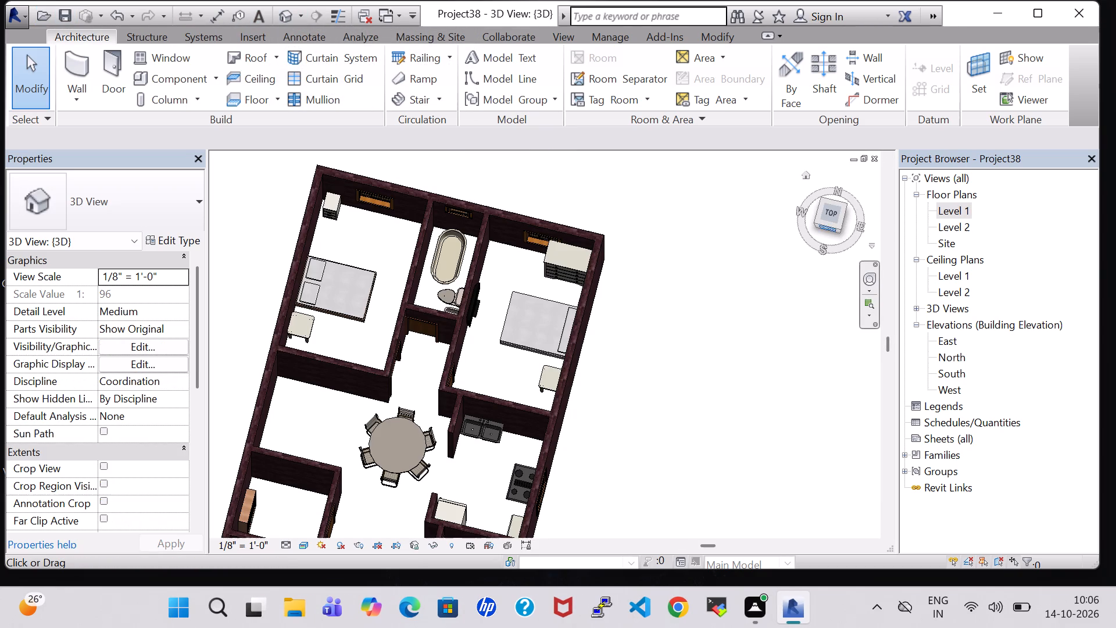
scroll(651, 373, up, 5)
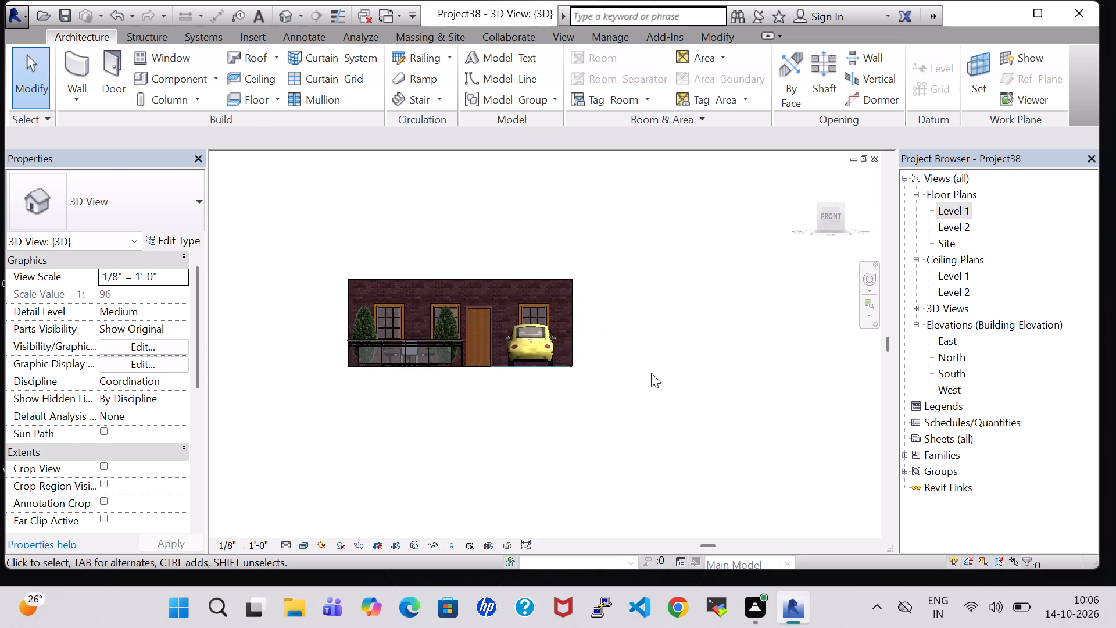
scroll(651, 373, up, 2)
scroll(593, 290, up, 1)
shift+middle_drag(599, 292, 622, 334)
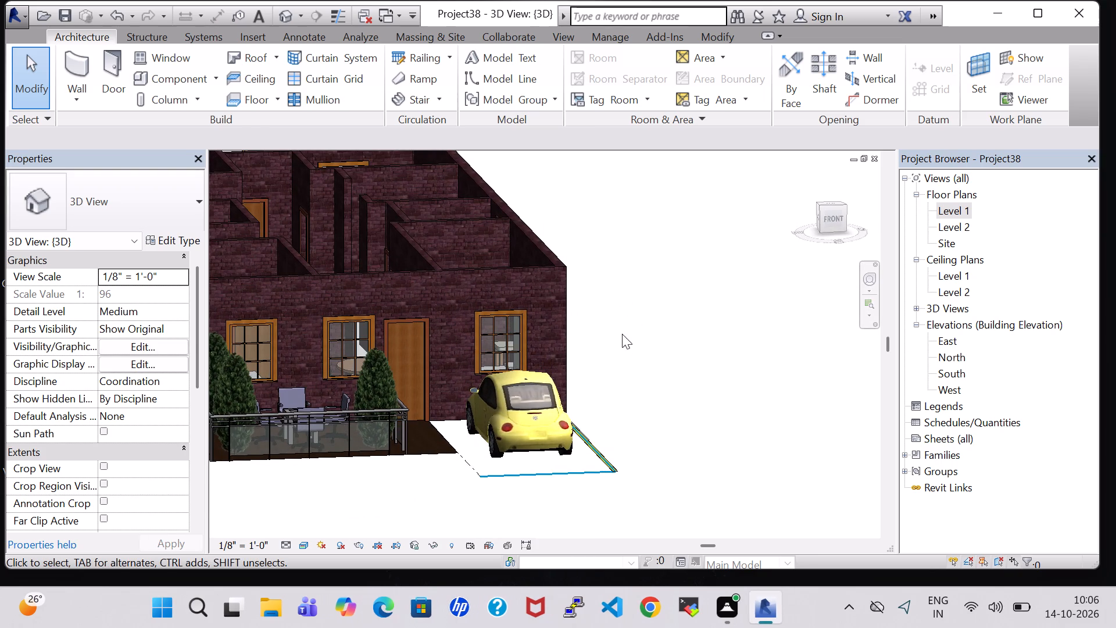
shift+middle_drag(712, 420, 689, 400)
double_click(948, 210)
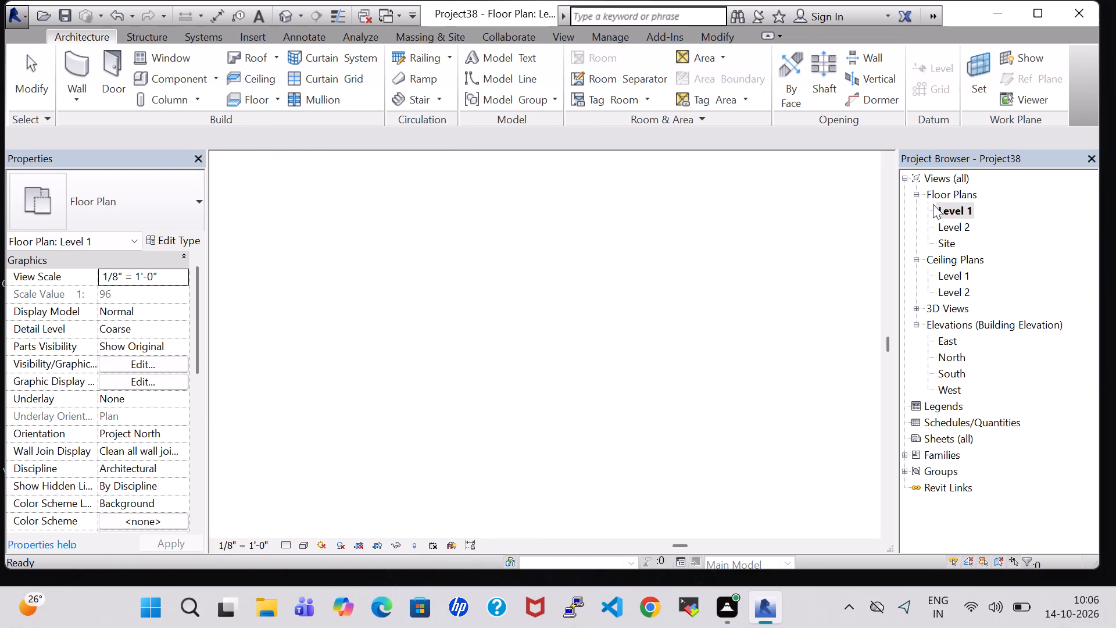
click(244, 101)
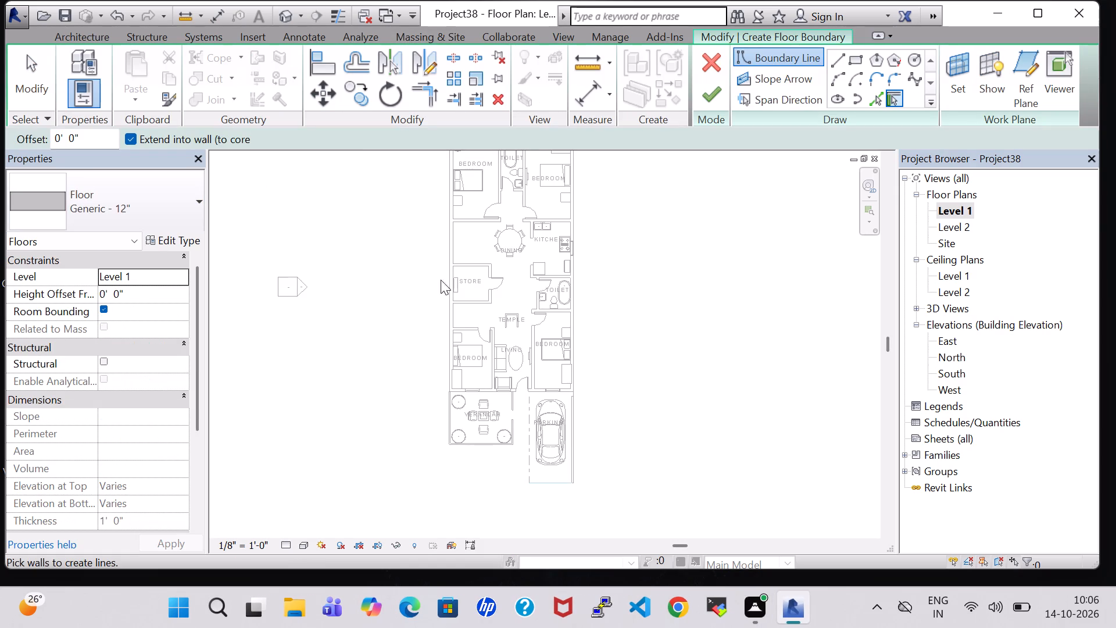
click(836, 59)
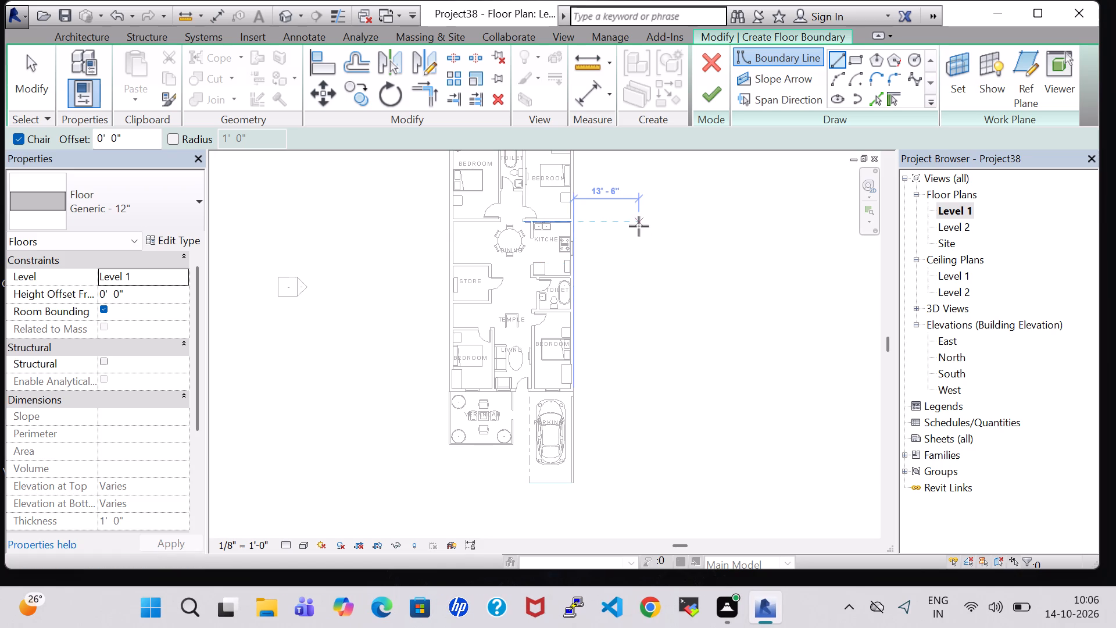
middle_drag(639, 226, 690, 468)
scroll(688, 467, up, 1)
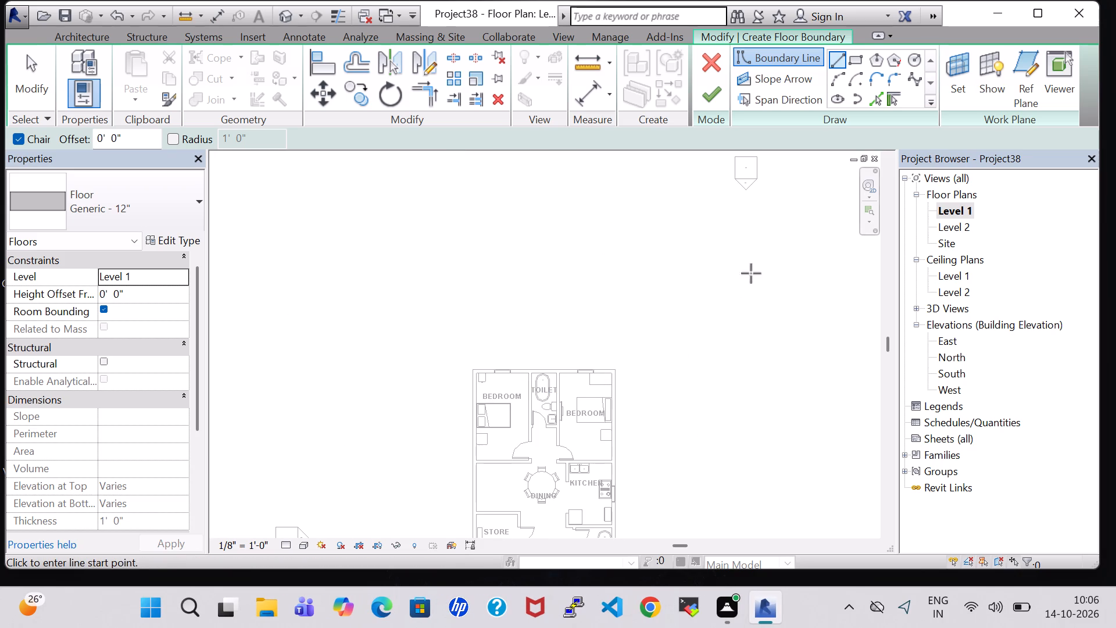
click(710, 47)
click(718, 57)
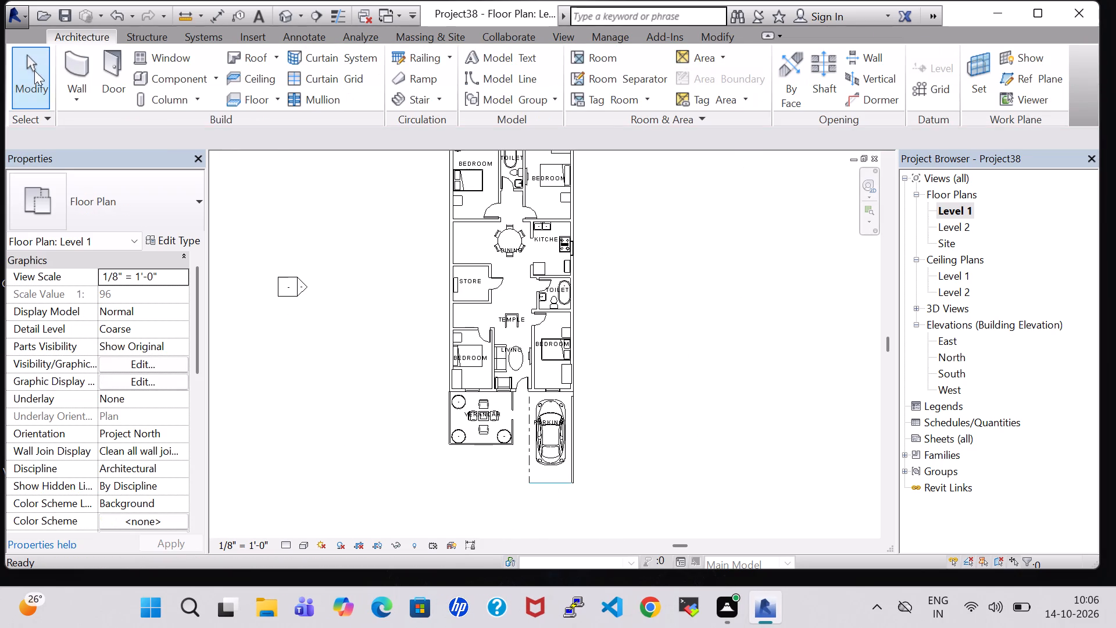
Sketch a Generic - 12" roof footprint on Level 2 with slope off, tracing the house's outer walls and excluding the verandah and parking.
click(245, 63)
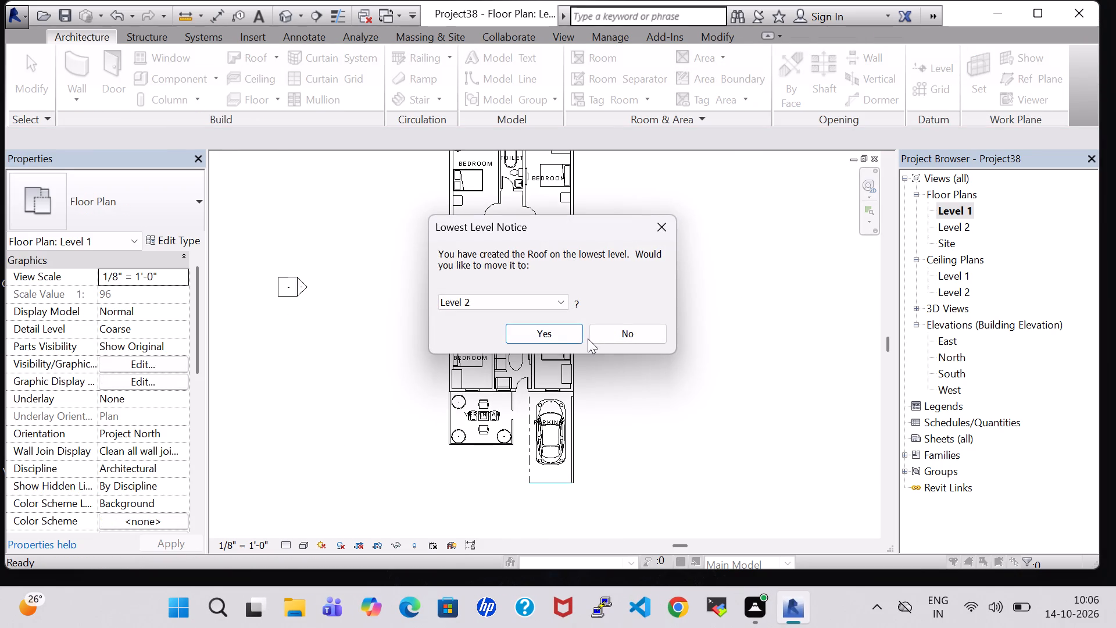
click(559, 336)
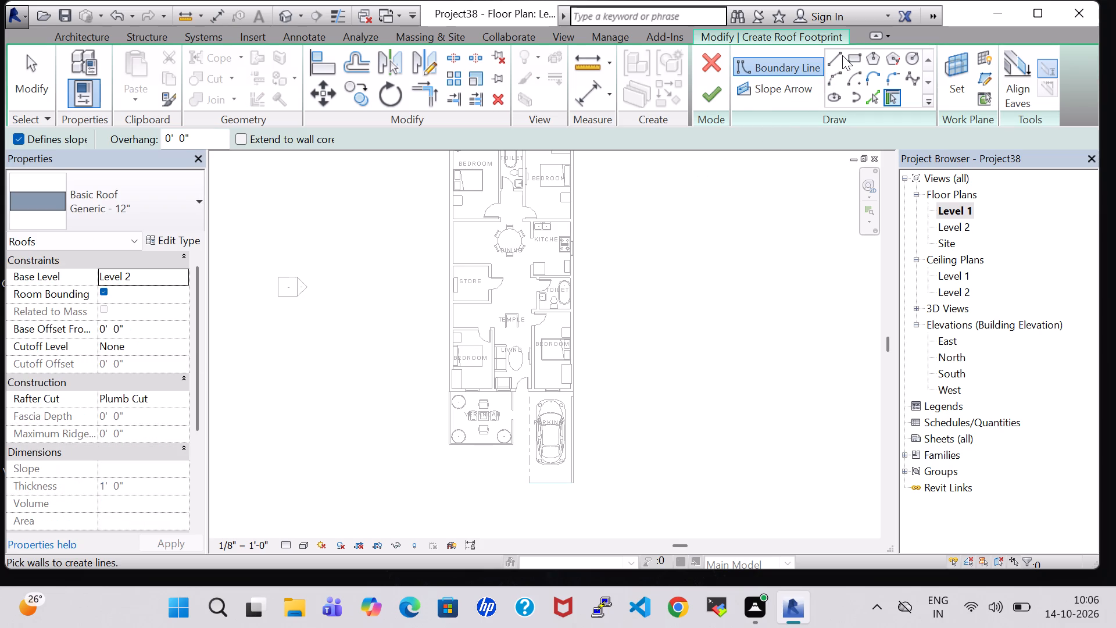
click(841, 55)
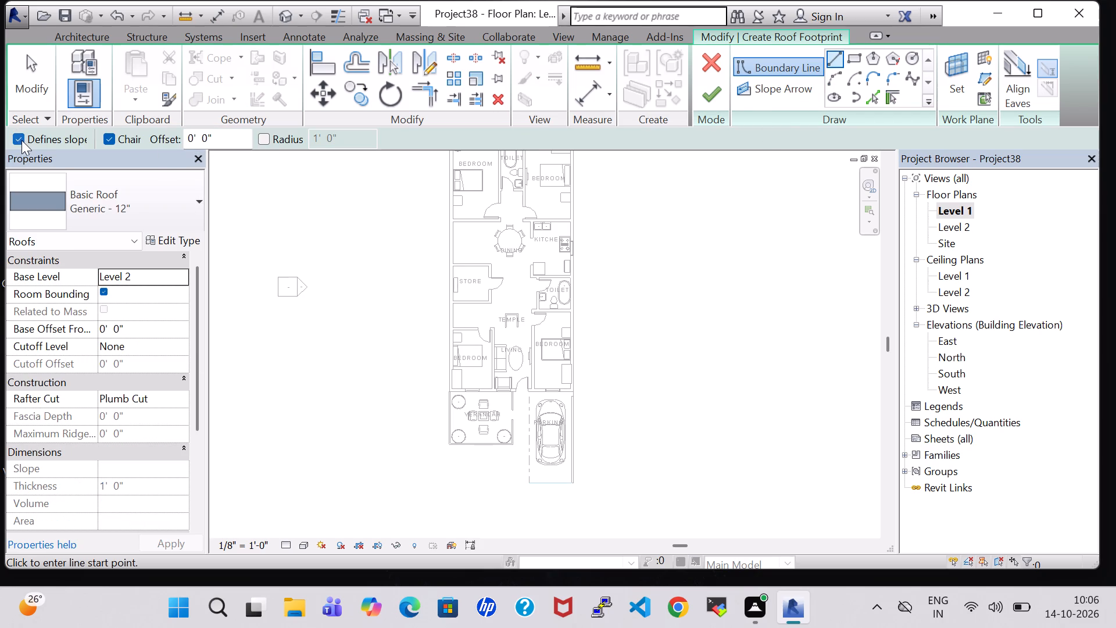
click(21, 140)
middle_drag(653, 206, 658, 306)
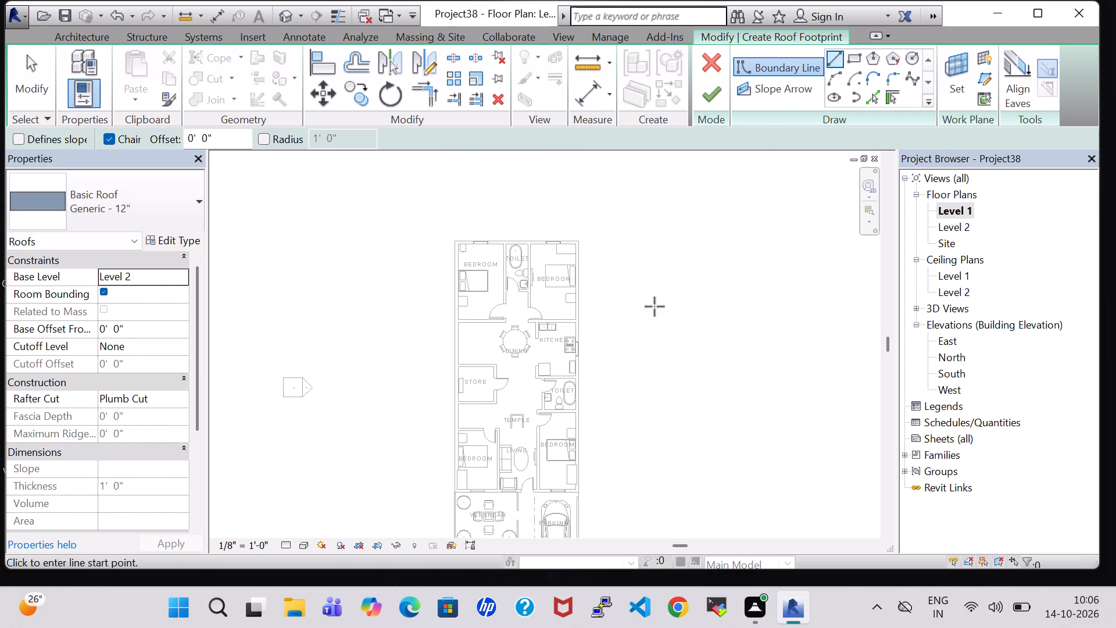
scroll(457, 241, up, 7)
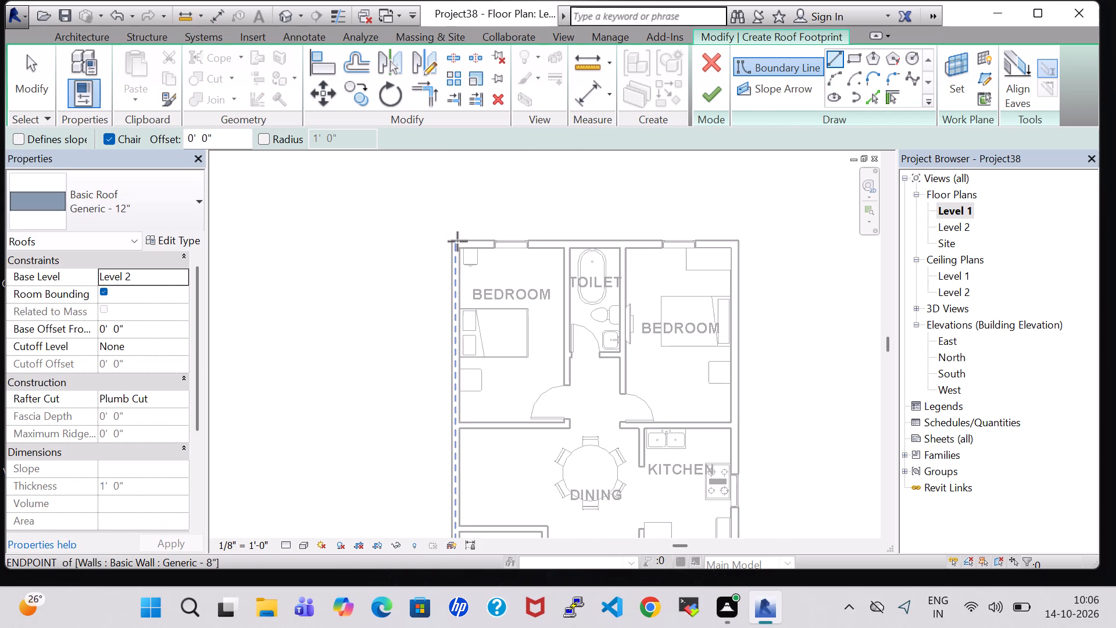
click(450, 240)
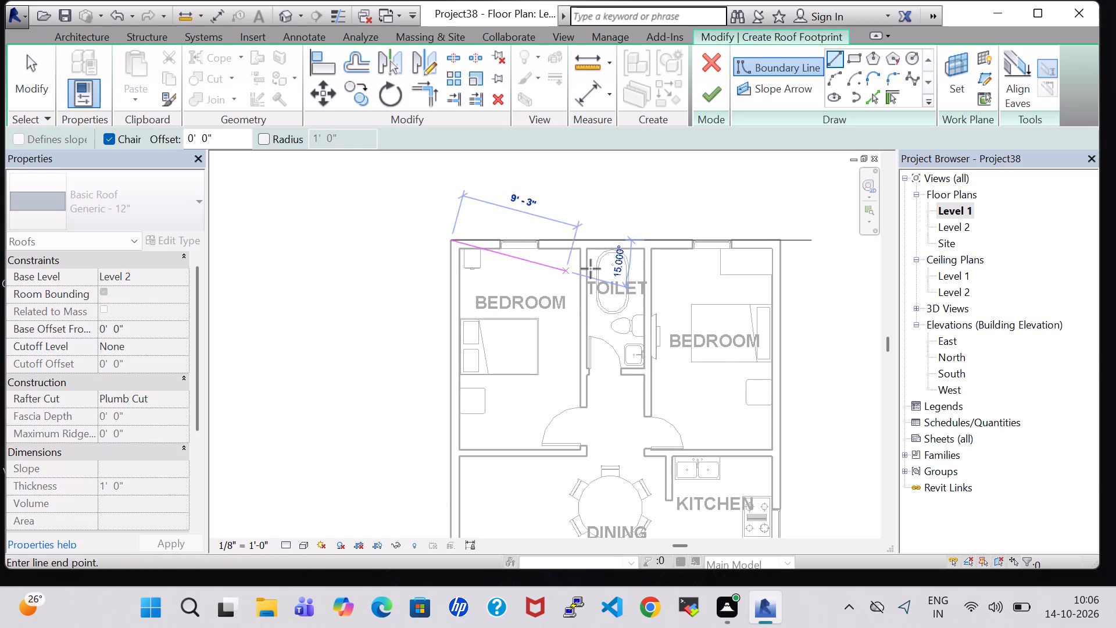
click(781, 240)
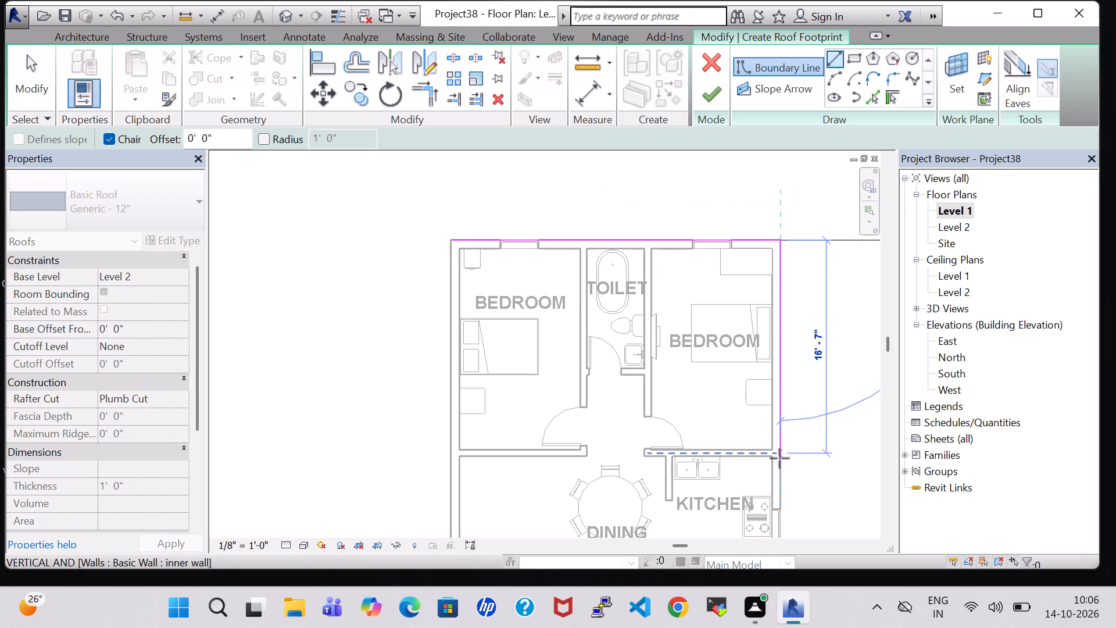
middle_drag(779, 458, 770, 220)
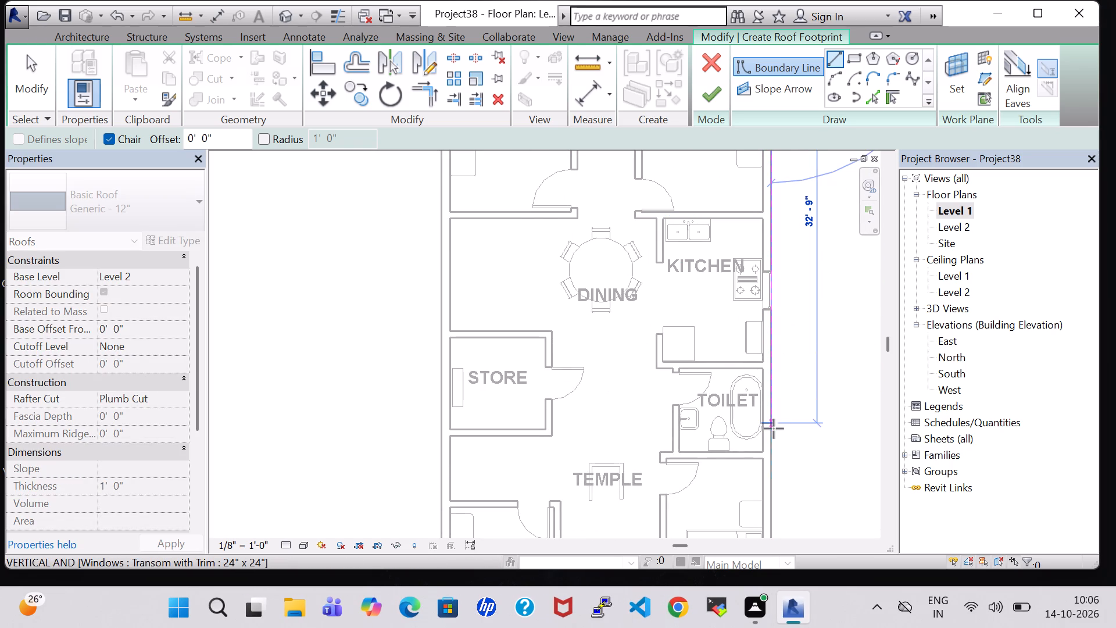
middle_drag(774, 429, 771, 166)
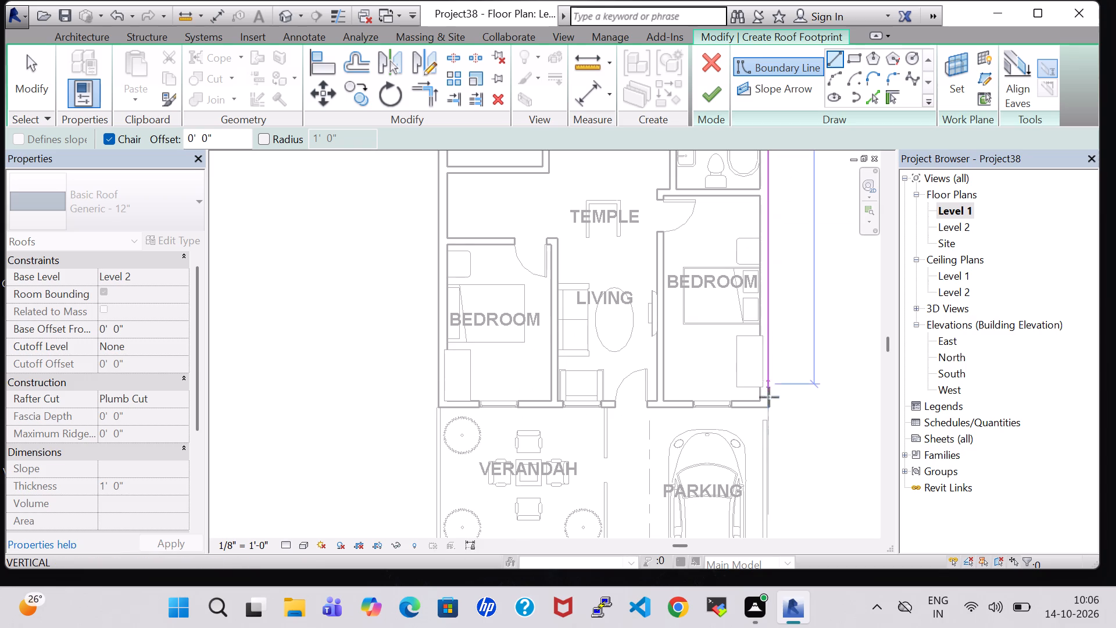
click(769, 406)
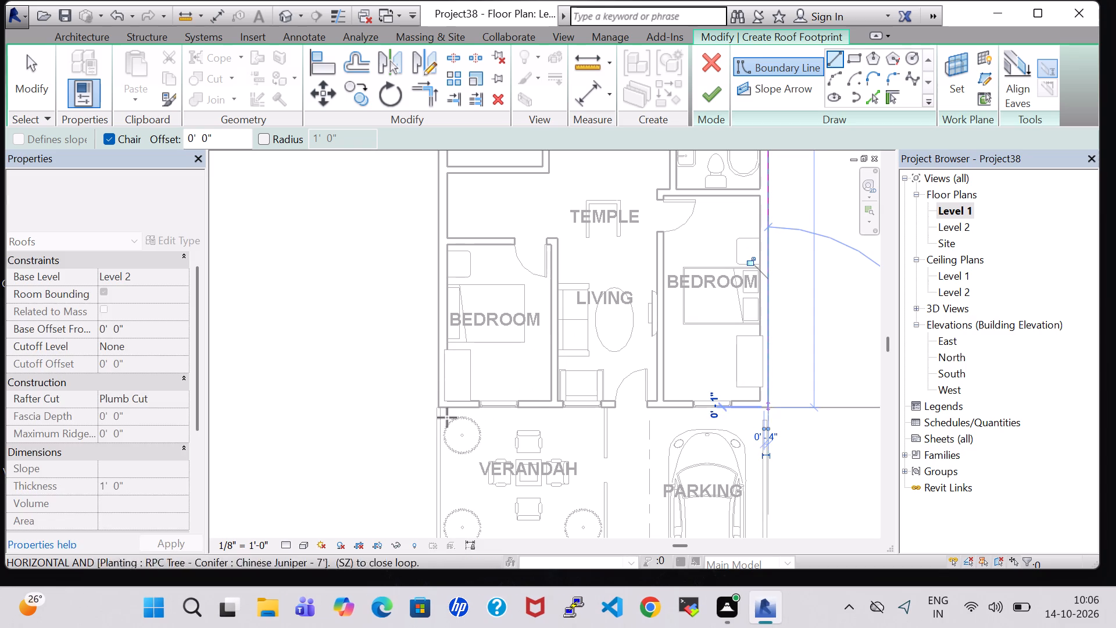
click(438, 407)
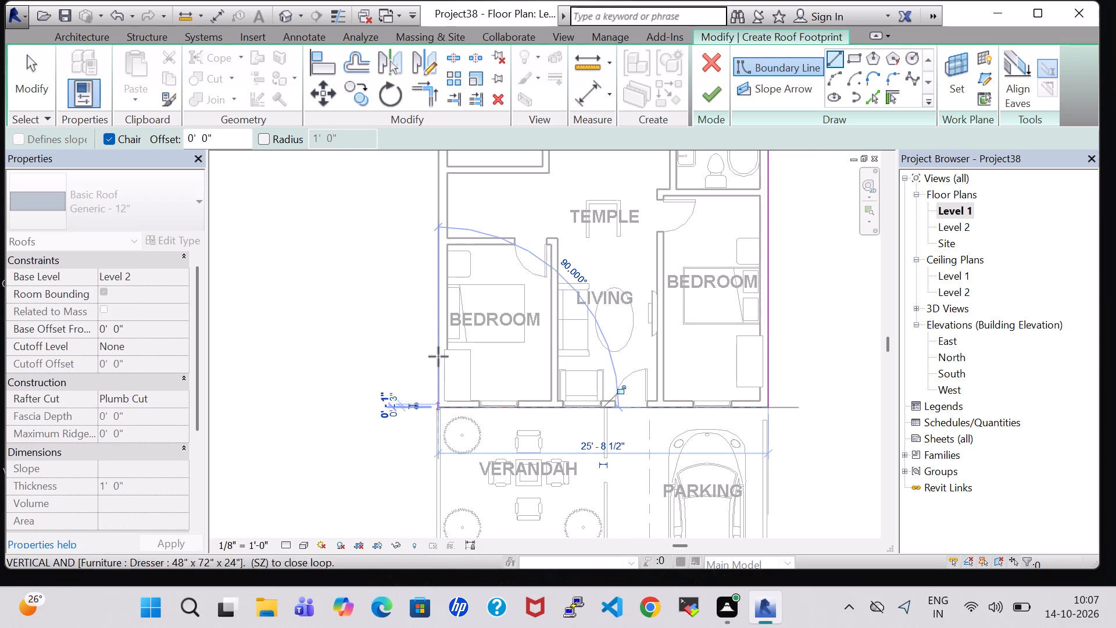
middle_drag(435, 237, 430, 493)
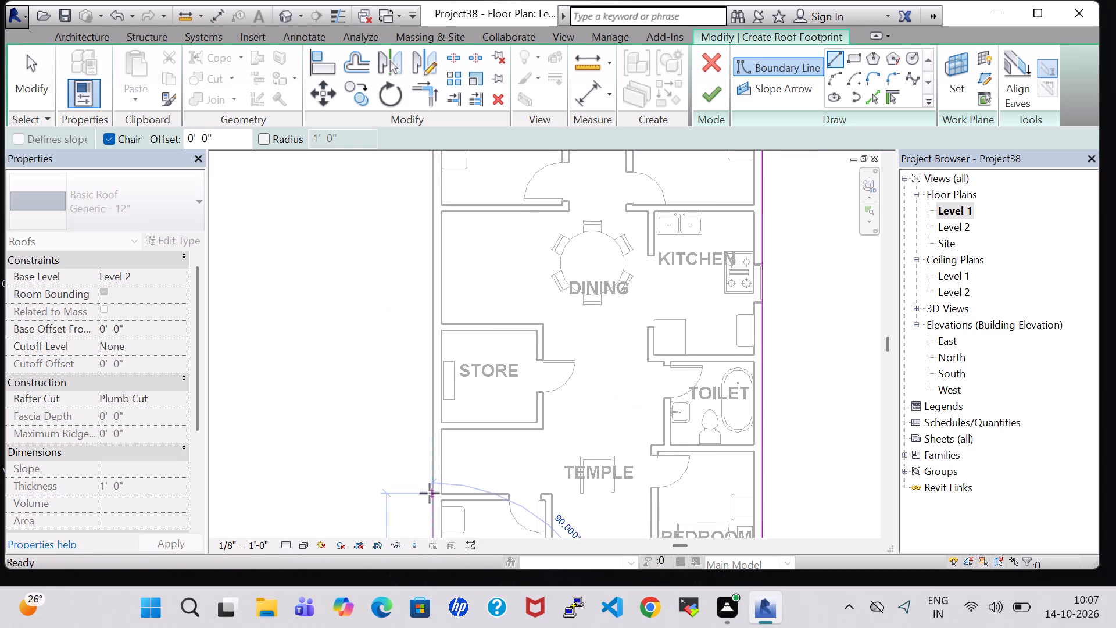
middle_drag(428, 284, 423, 559)
scroll(428, 284, up, 1)
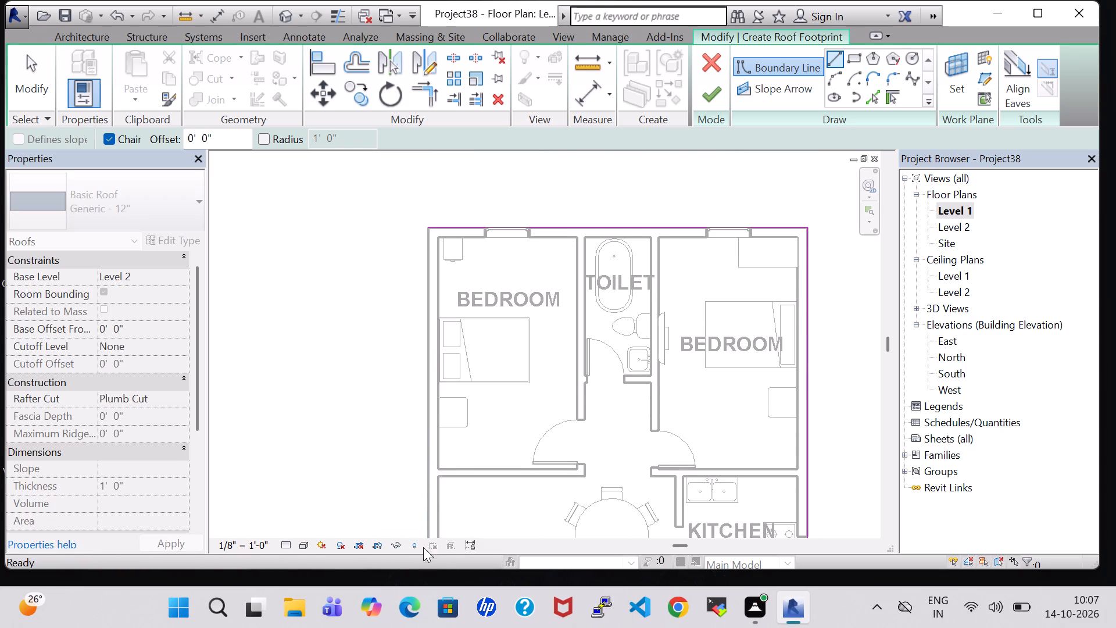
click(428, 232)
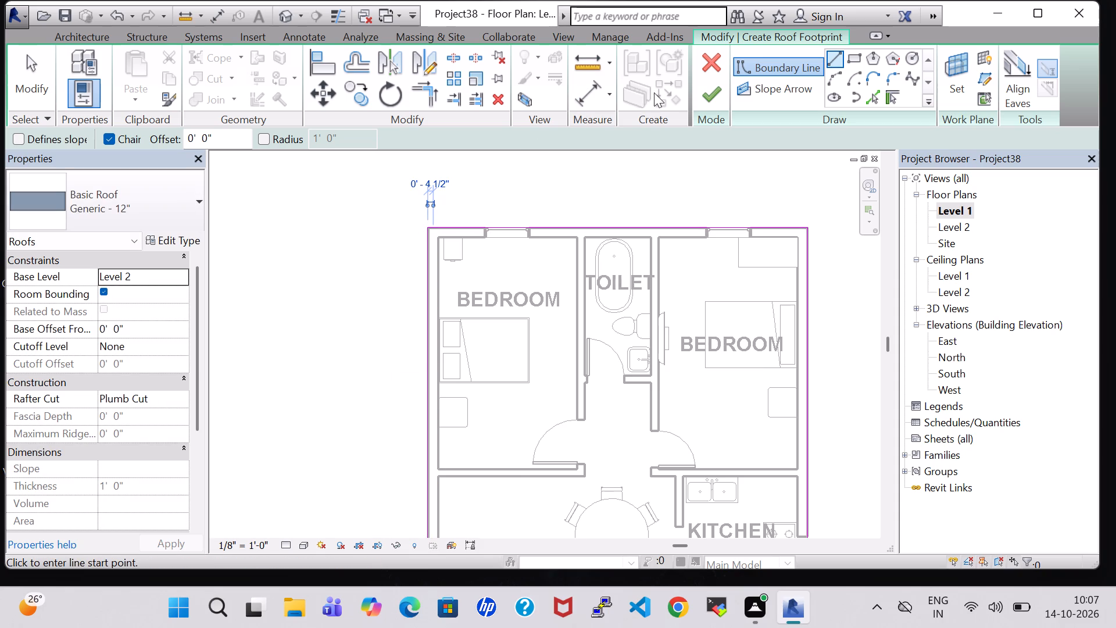
Finish the roof footprint and attach the highlighted walls to the roof.
click(711, 91)
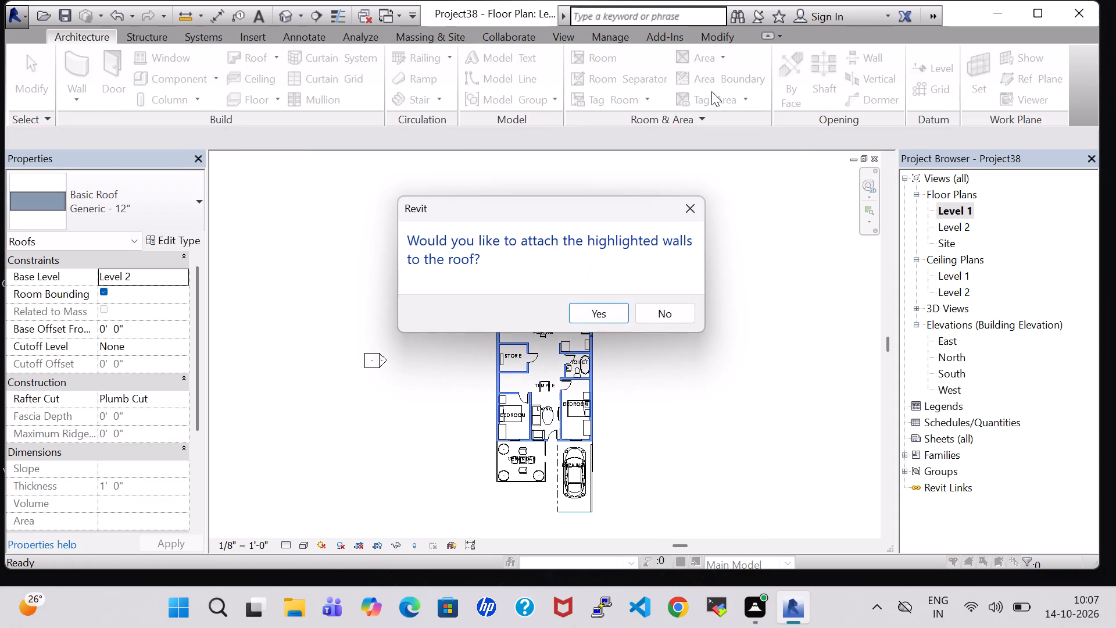
click(607, 308)
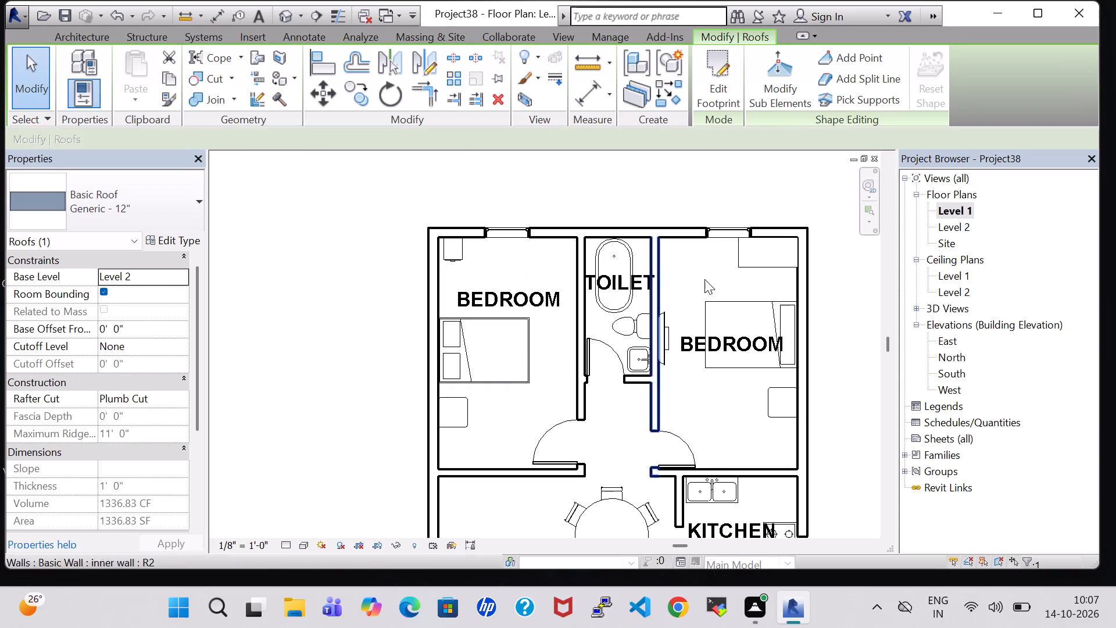
Examine the roofed house in the 3D view from several angles and set the view to the Front orientation.
click(280, 17)
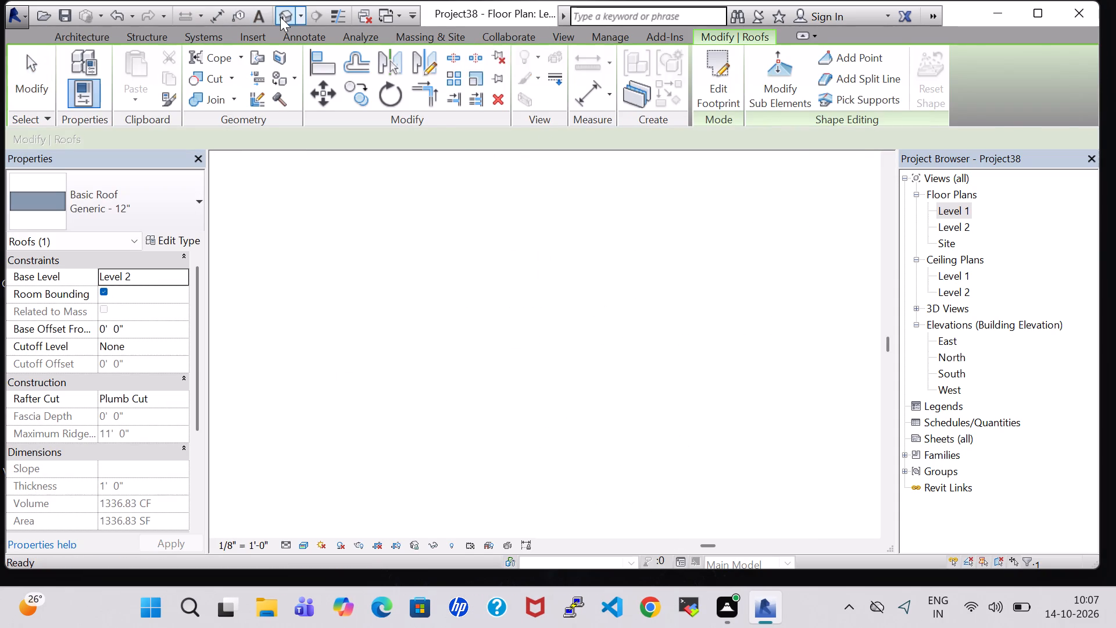
shift+middle_drag(580, 487, 574, 483)
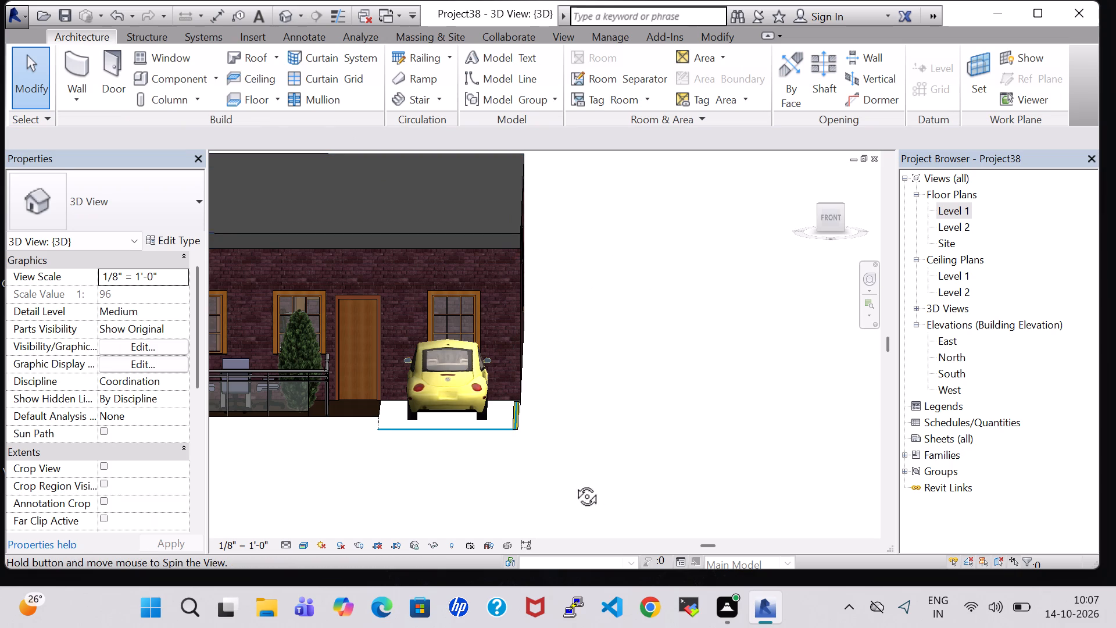
shift+middle_drag(574, 483, 578, 376)
shift+middle_drag(578, 376, 578, 470)
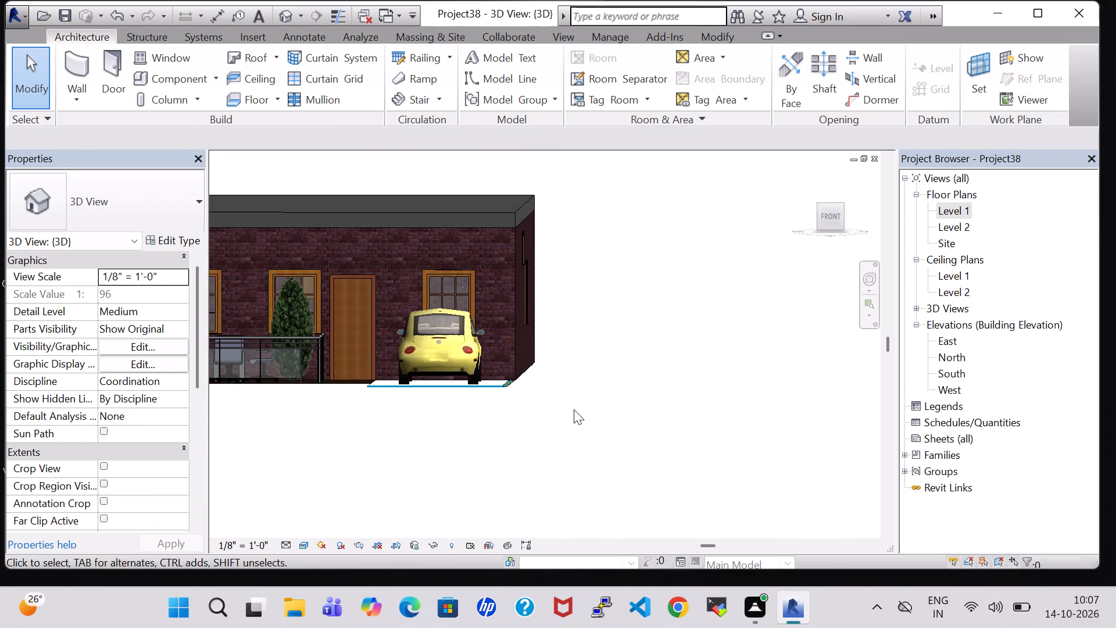
click(828, 219)
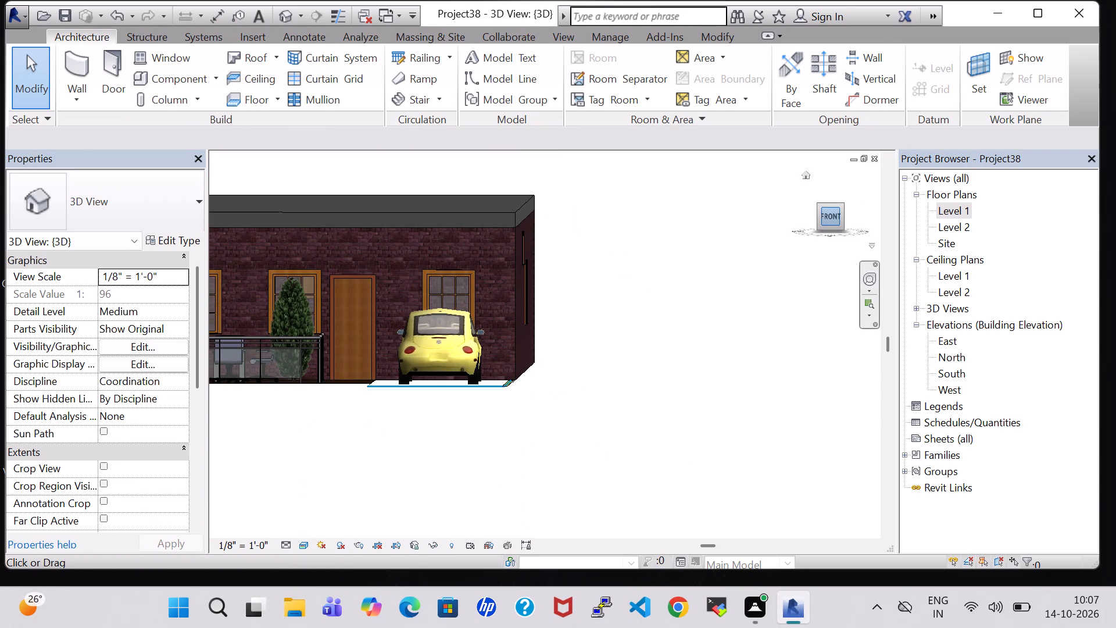
scroll(537, 361, up, 7)
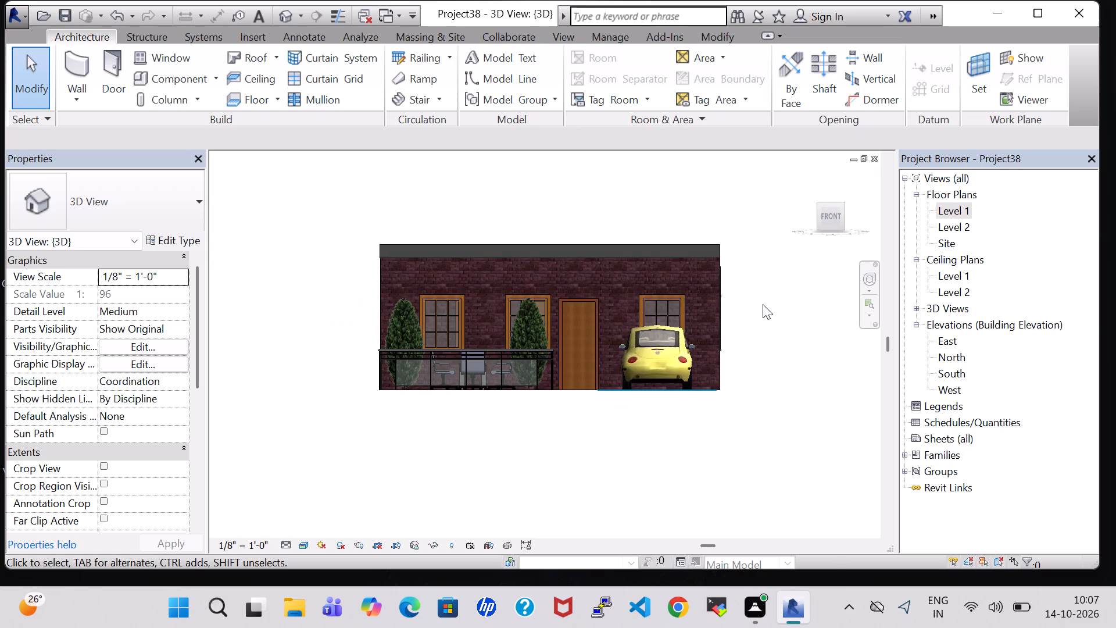
shift+middle_click(763, 304)
shift+scroll(753, 357, up, 1)
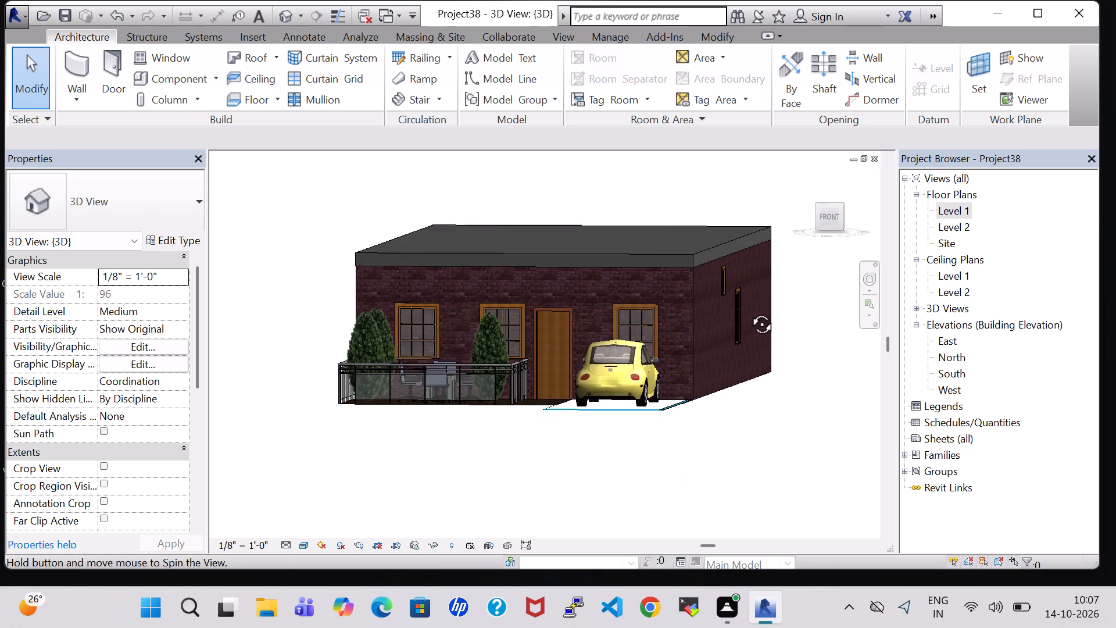
shift+middle_click(772, 296)
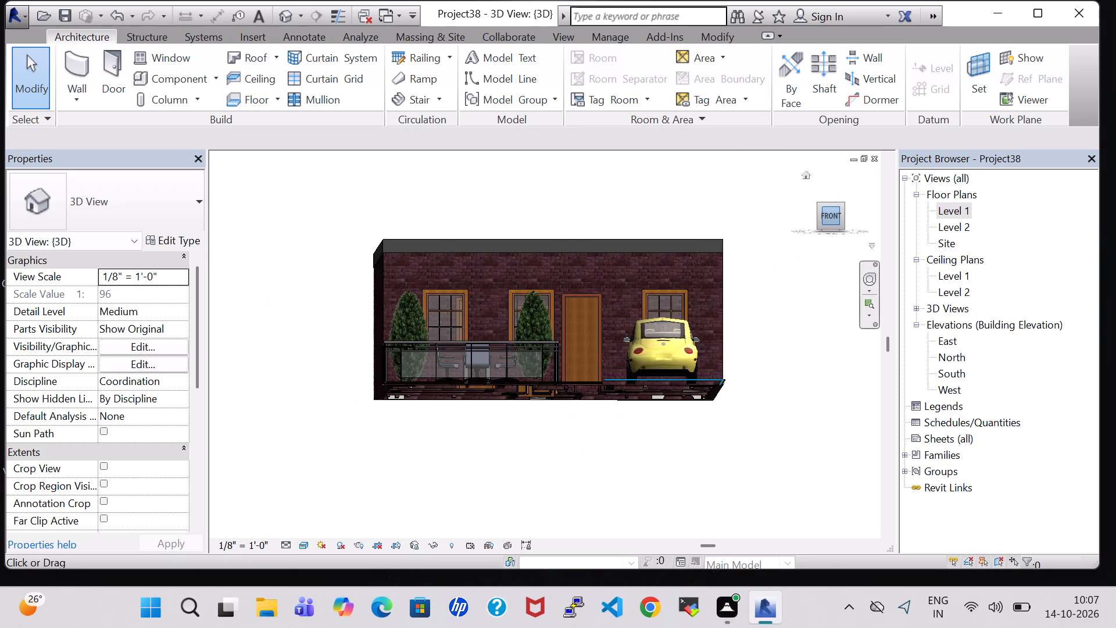
click(827, 217)
scroll(420, 308, up, 3)
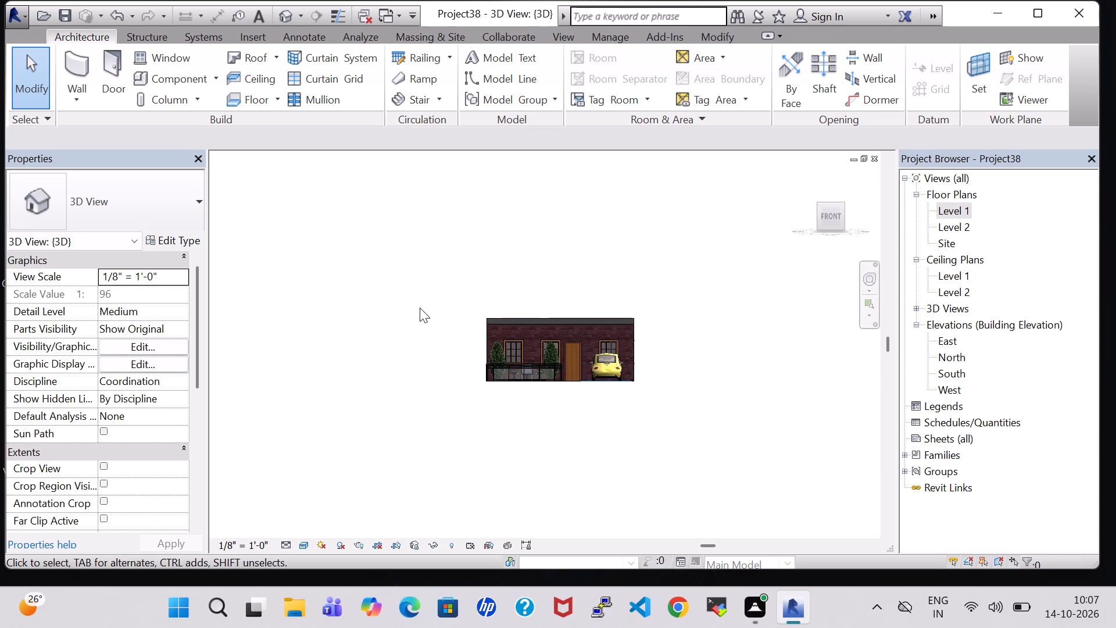
scroll(420, 308, up, 3)
middle_drag(661, 256, 541, 248)
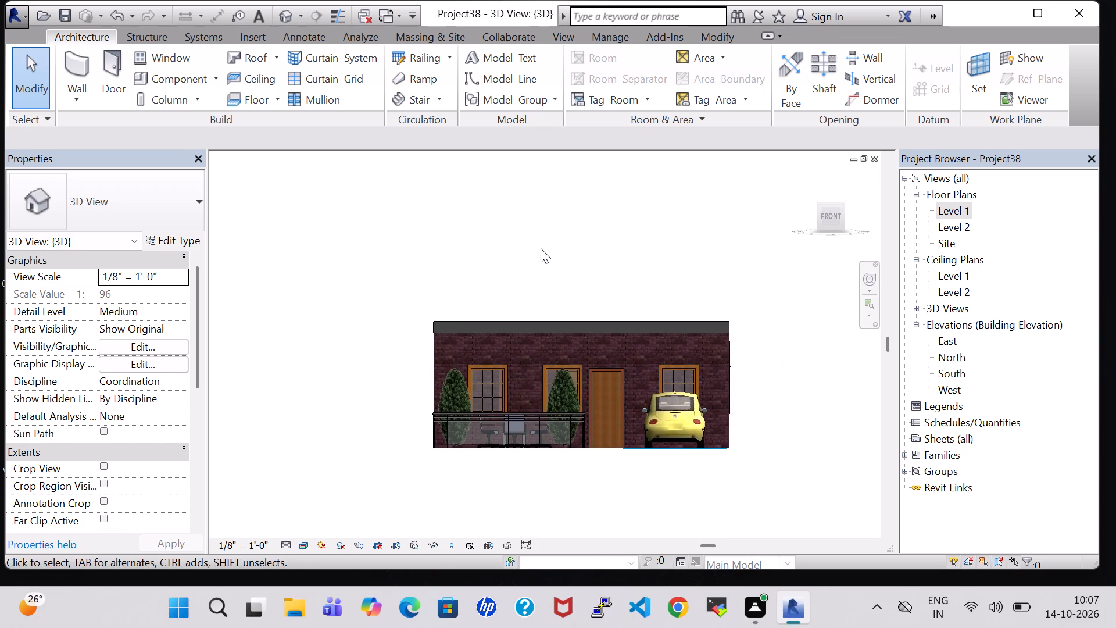
scroll(541, 248, up, 1)
middle_drag(541, 248, 516, 184)
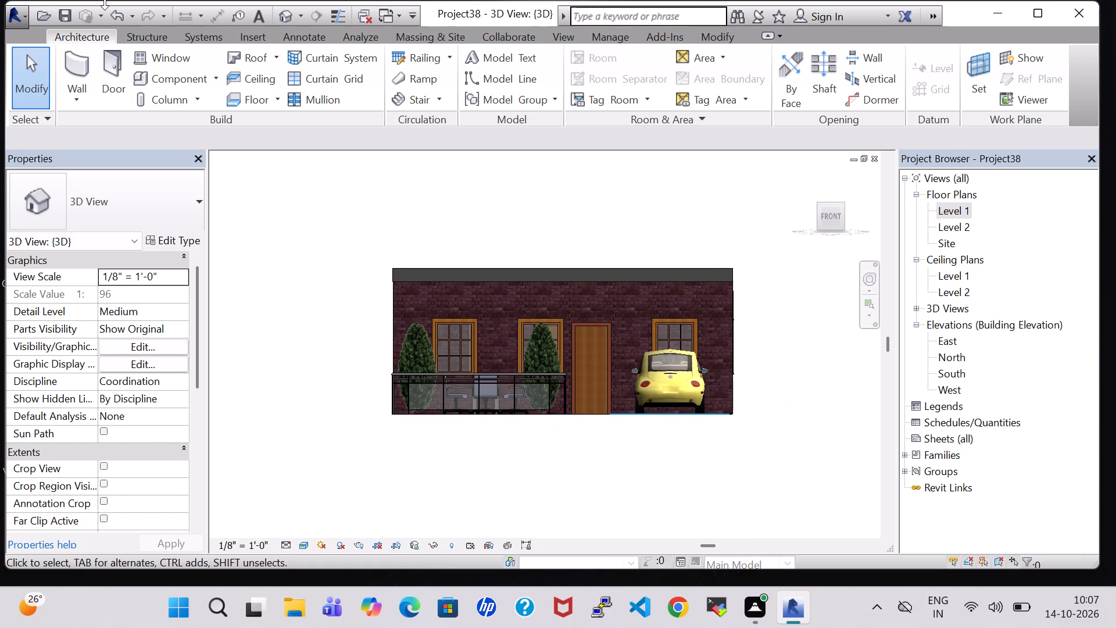
Save the project.
click(62, 6)
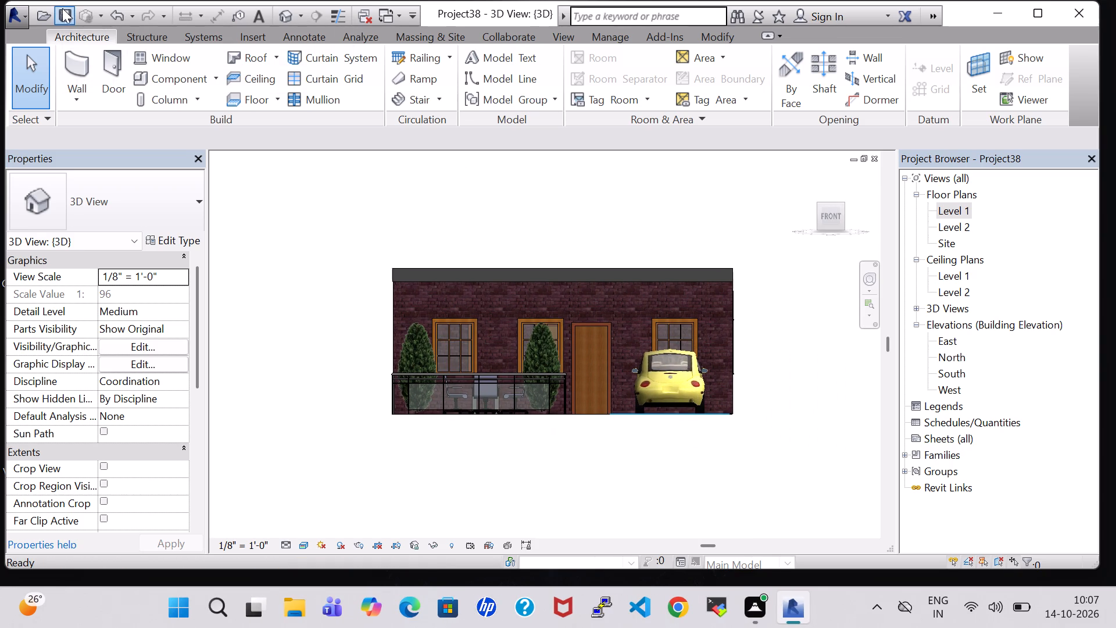
Export the model as an IFC 2x3 file named Project38 in the work folder.
click(13, 11)
click(124, 290)
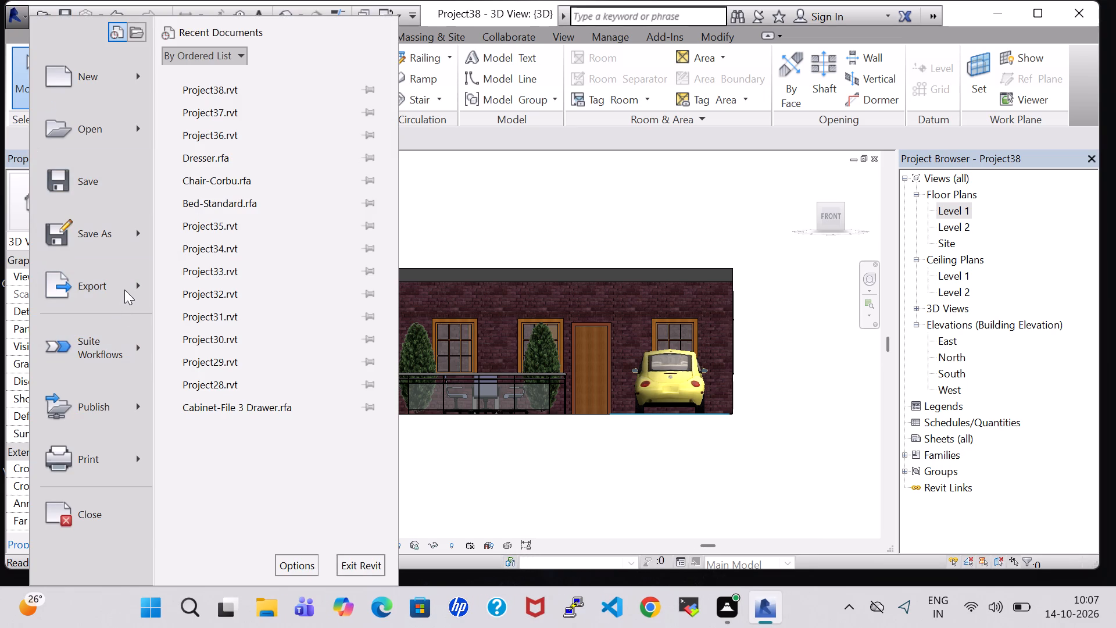
click(253, 443)
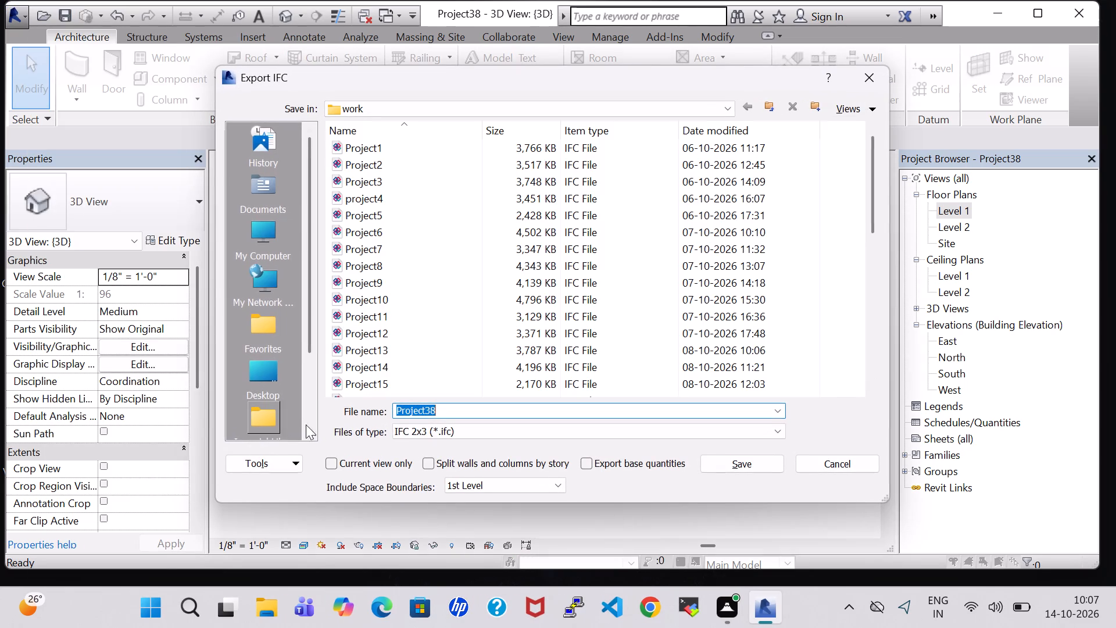
click(757, 458)
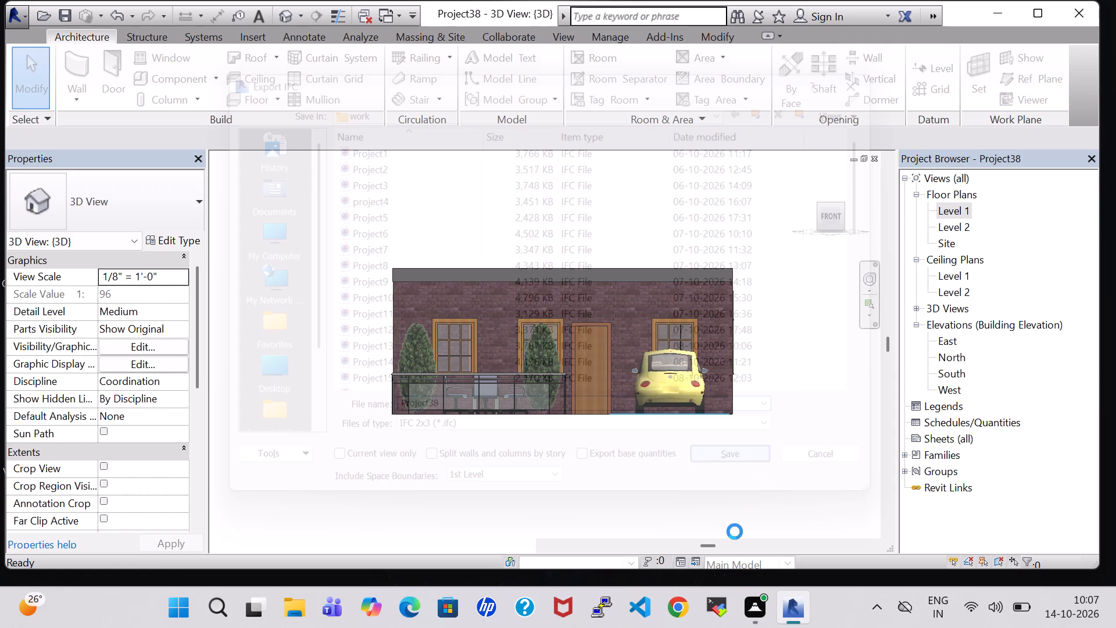